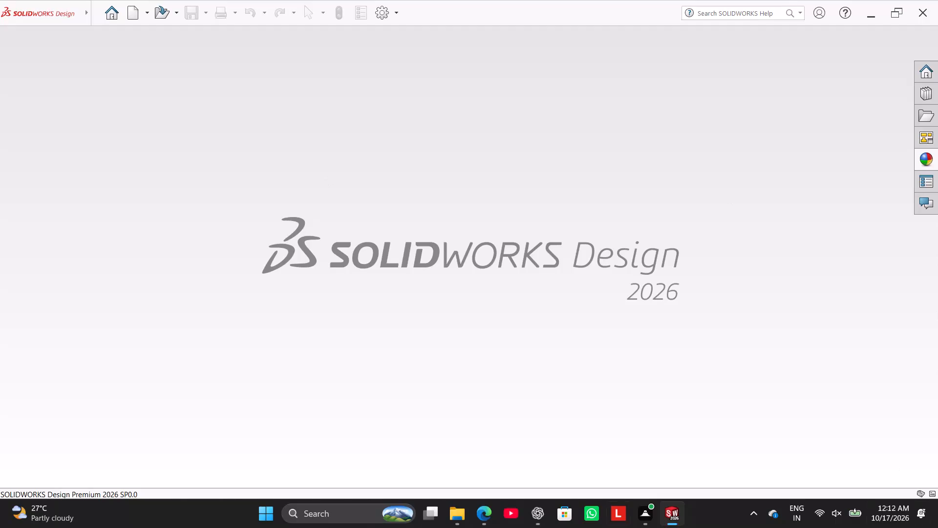
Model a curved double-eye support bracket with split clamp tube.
Create a new blank part document.
{"action": "left_click", "coordinate": [128, 7]}
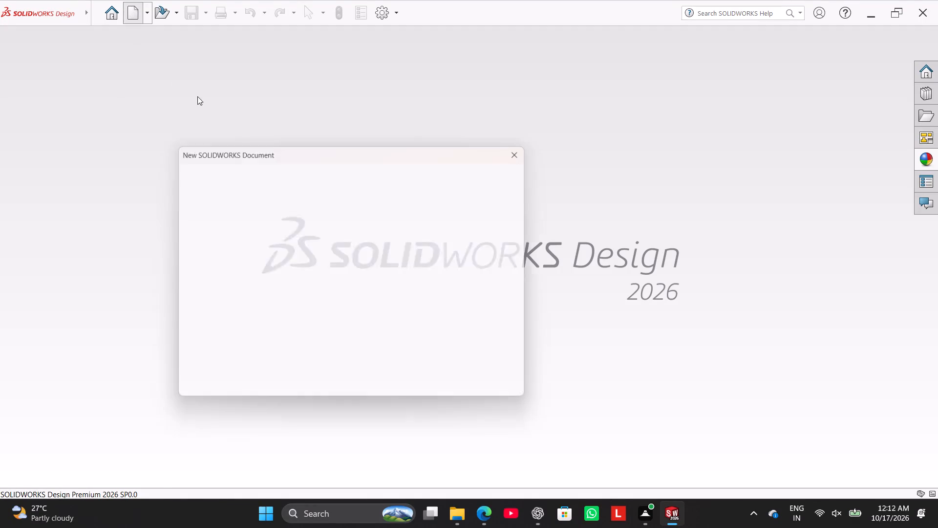
{"action": "left_click", "coordinate": [400, 386]}
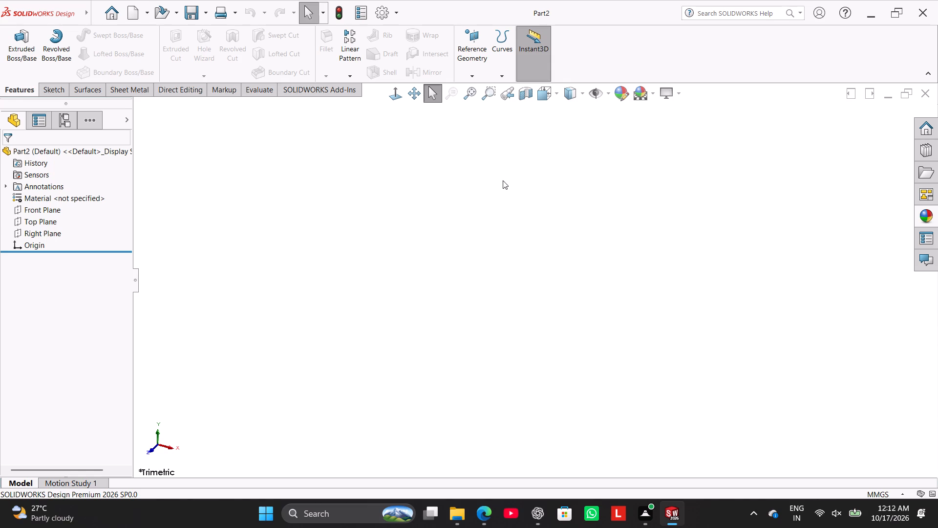
{"action": "left_click", "coordinate": [131, 3]}
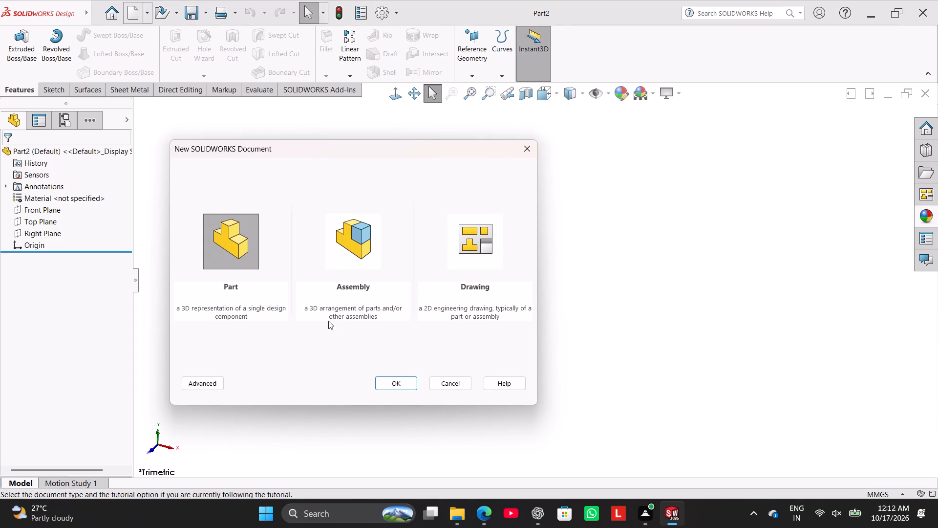
{"action": "left_click", "coordinate": [395, 385]}
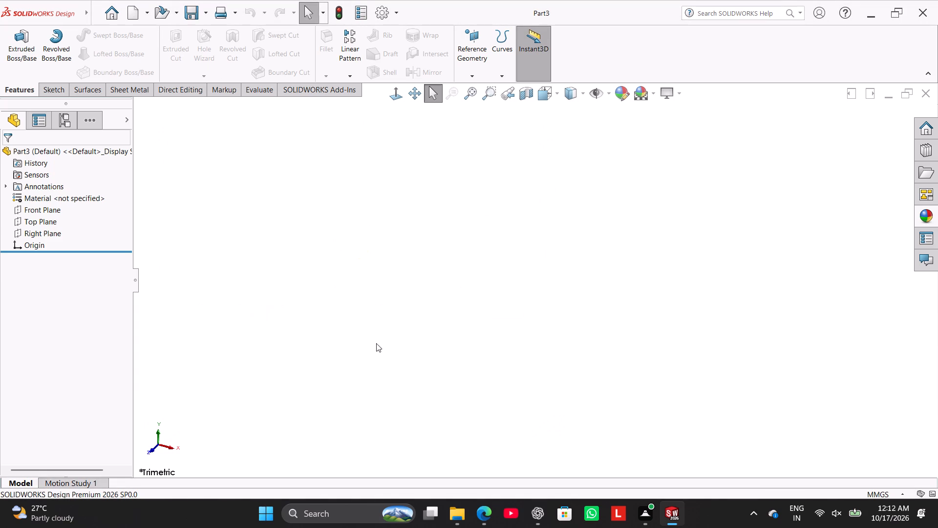
Sketch two concentric circles centred on the origin on the Front Plane, about 47 mm and 33 mm in diameter.
{"action": "left_click", "coordinate": [56, 89]}
{"action": "left_click", "coordinate": [16, 56]}
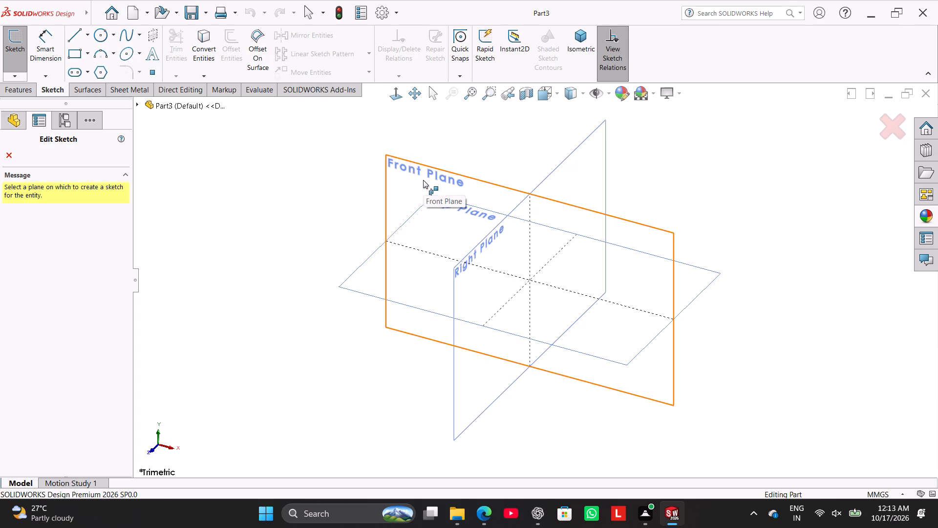
{"action": "left_click", "coordinate": [423, 180]}
{"action": "left_click", "coordinate": [103, 32]}
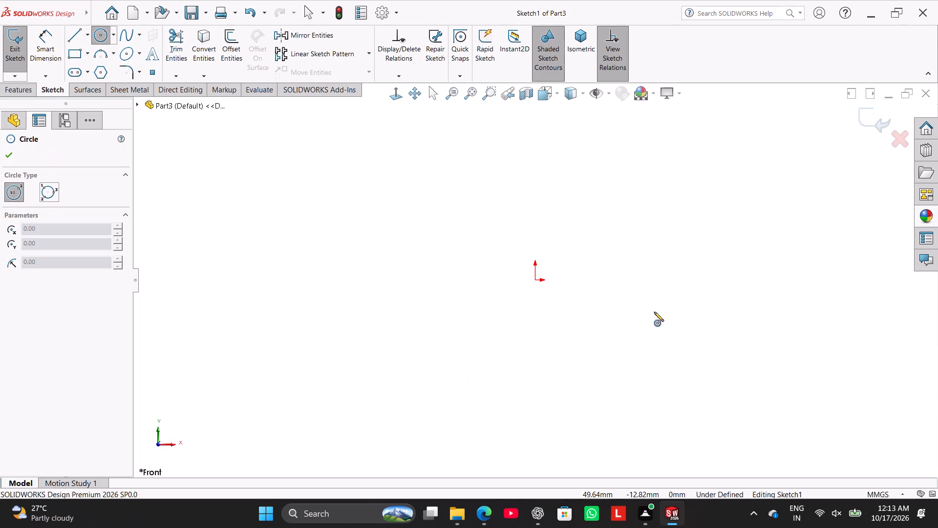
{"action": "left_click", "coordinate": [536, 280]}
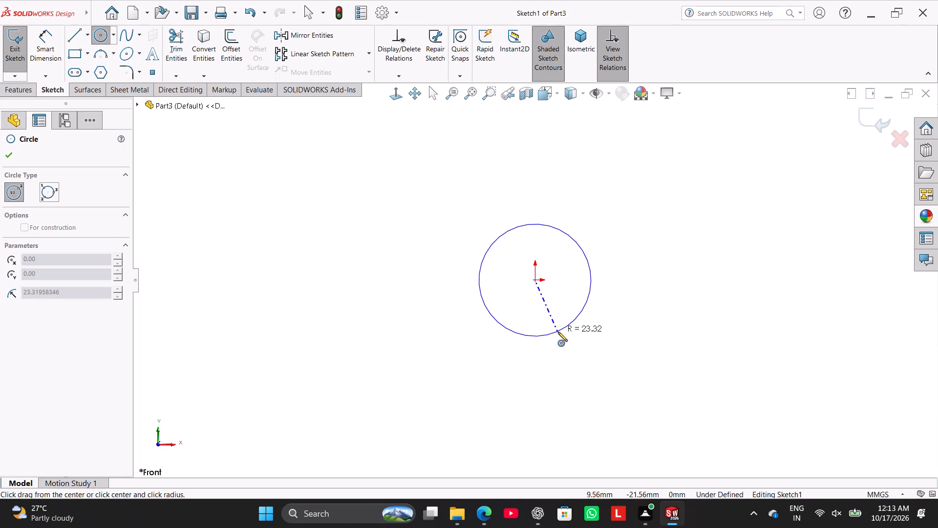
{"action": "left_click", "coordinate": [558, 332]}
{"action": "left_click", "coordinate": [536, 281]}
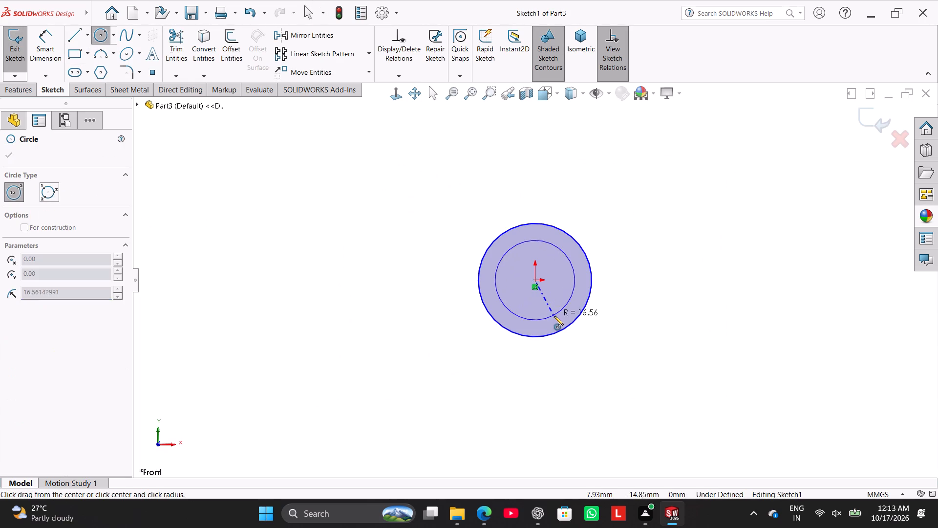
{"action": "left_click", "coordinate": [554, 316]}
{"action": "right_click", "coordinate": [379, 279]}
{"action": "left_click", "coordinate": [403, 287]}
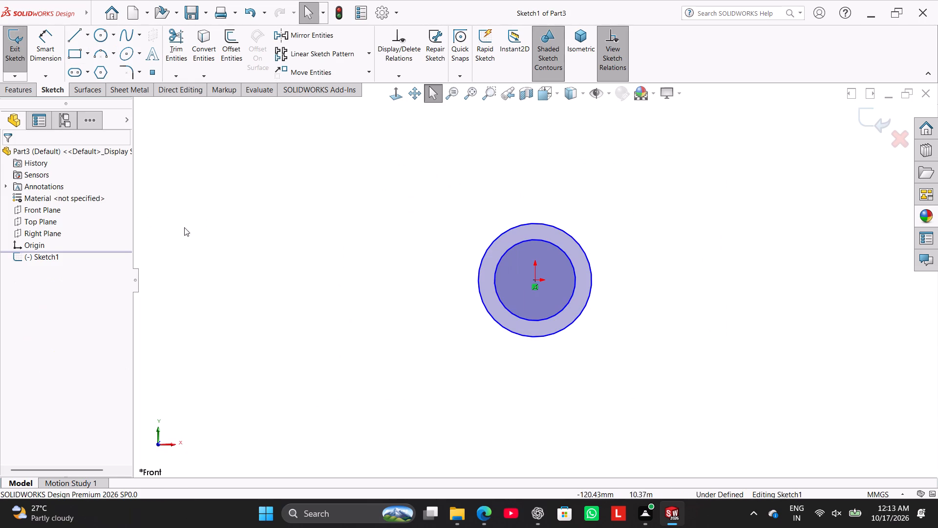
Dimension the outer circle's diameter to 36 mm and the inner circle's to 22 mm.
{"action": "left_click", "coordinate": [43, 41]}
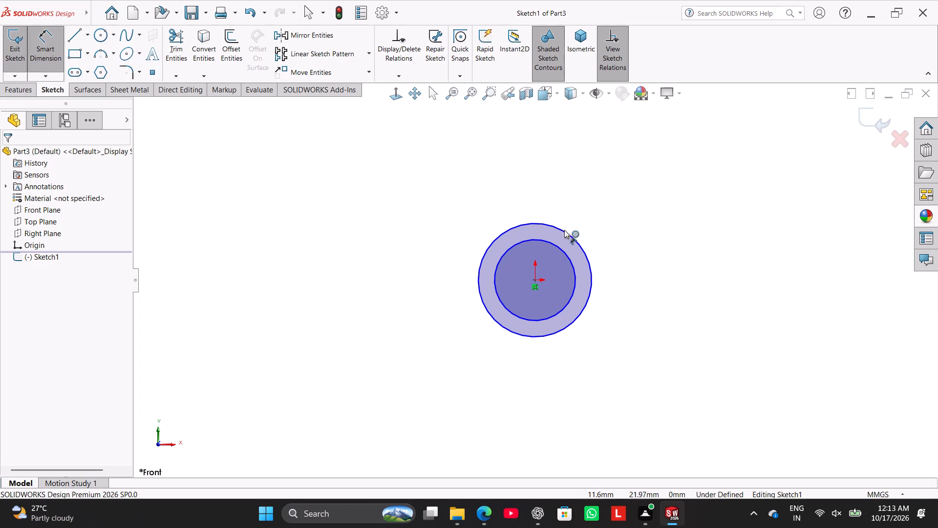
{"action": "left_click", "coordinate": [565, 232]}
{"action": "left_click", "coordinate": [609, 202]}
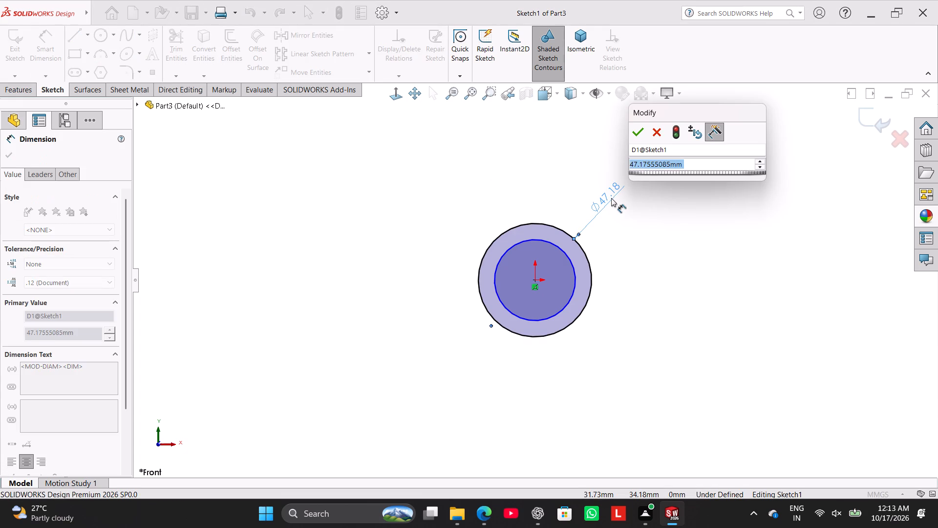
{"action": "type", "text": "36"}
{"action": "key", "text": "Return"}
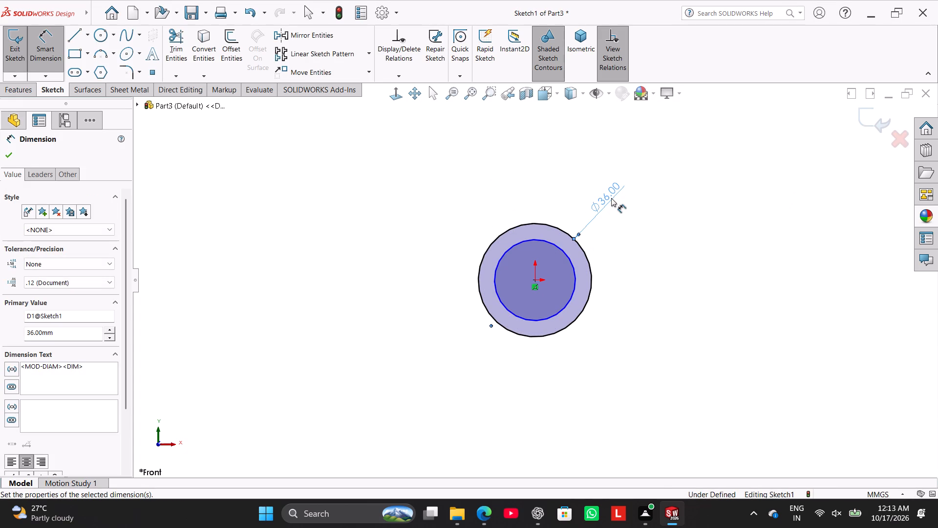
{"action": "left_click", "coordinate": [549, 242]}
{"action": "left_click", "coordinate": [616, 229]}
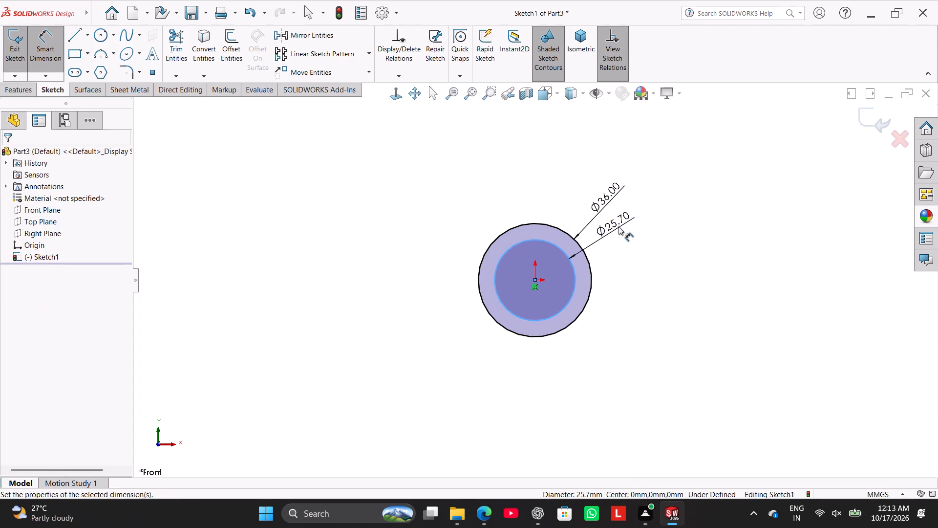
{"action": "type", "text": "22"}
{"action": "key", "text": "Return"}
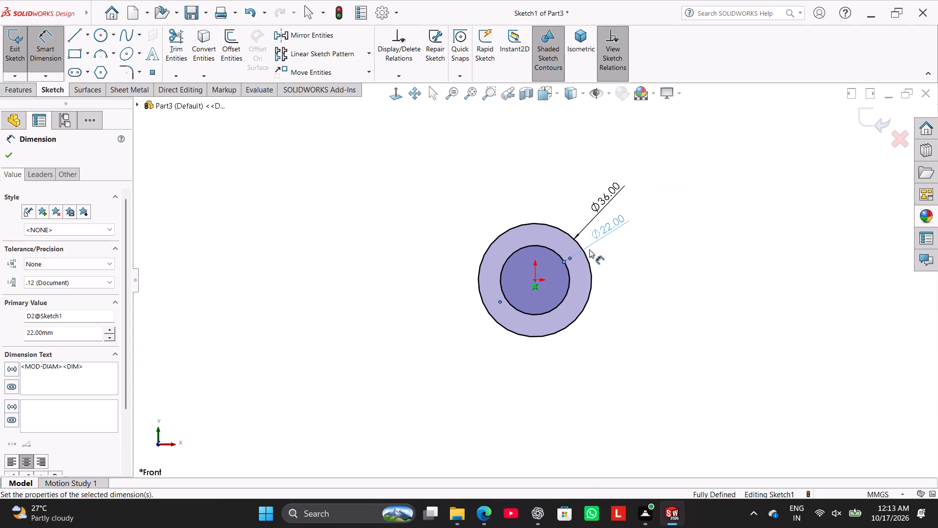
{"action": "left_click", "coordinate": [11, 156]}
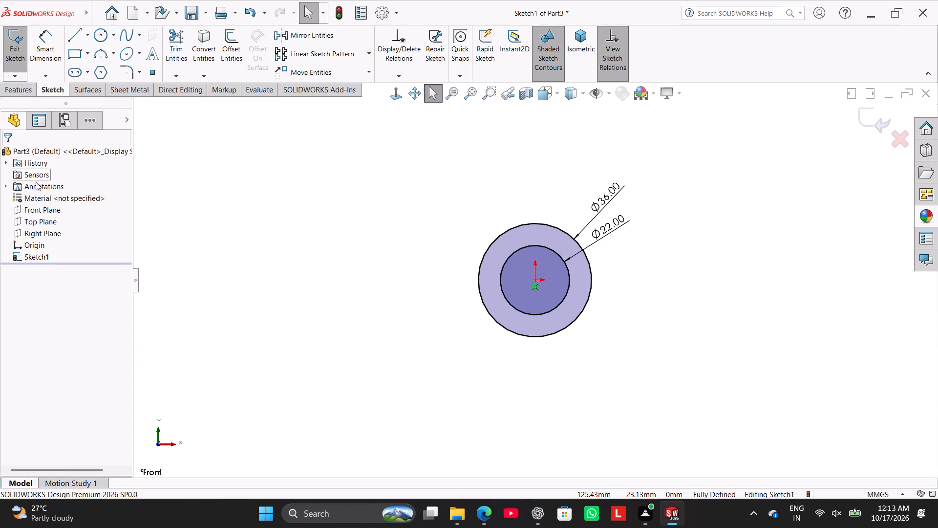
Extrude the ring profile as a boss with a Mid Plane end condition and a depth of 62 mm.
{"action": "left_click", "coordinate": [30, 87]}
{"action": "left_click", "coordinate": [24, 52]}
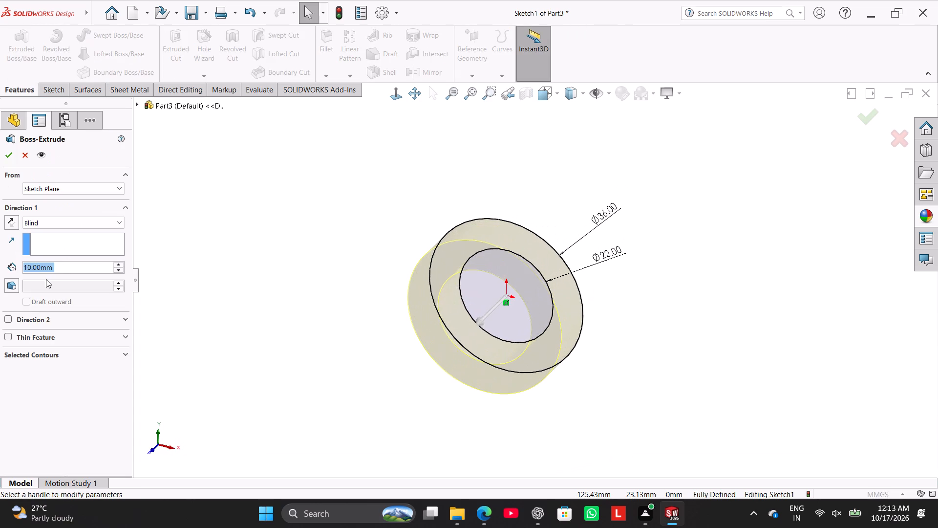
{"action": "left_click", "coordinate": [69, 223]}
{"action": "left_click", "coordinate": [80, 274]}
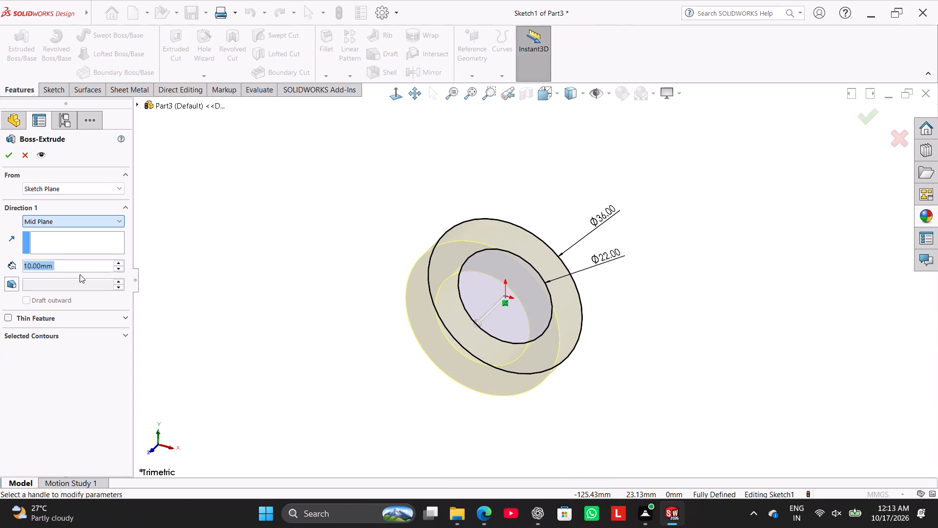
{"action": "double_click", "coordinate": [77, 264]}
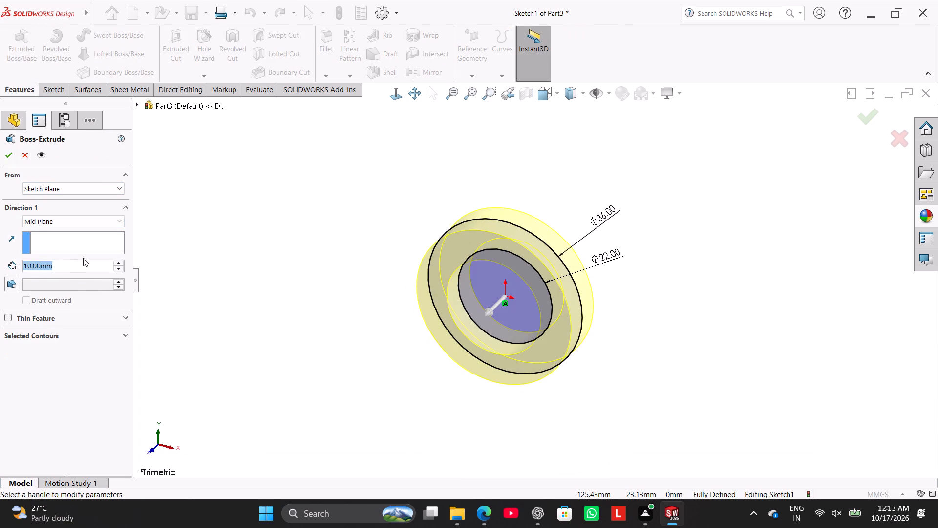
{"action": "type", "text": "62"}
{"action": "key", "text": "Return"}
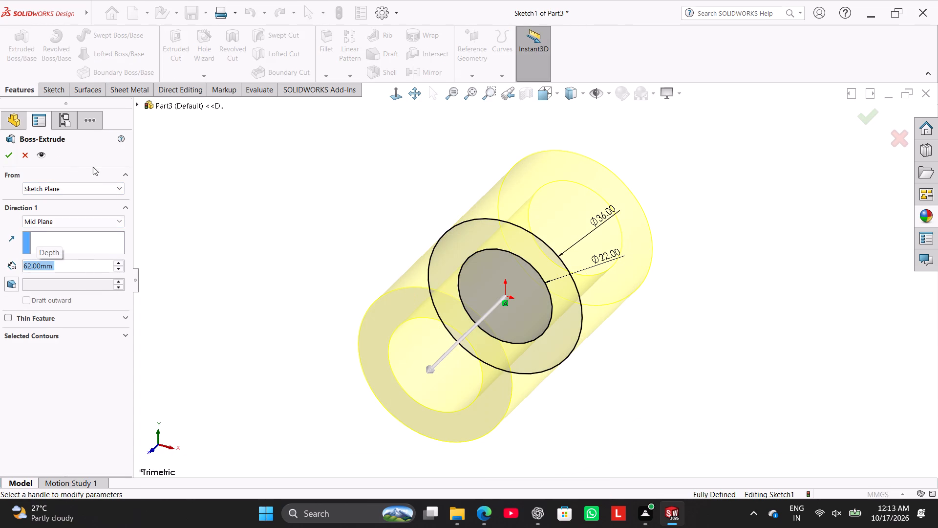
{"action": "left_click", "coordinate": [4, 153]}
{"action": "left_click", "coordinate": [369, 216]}
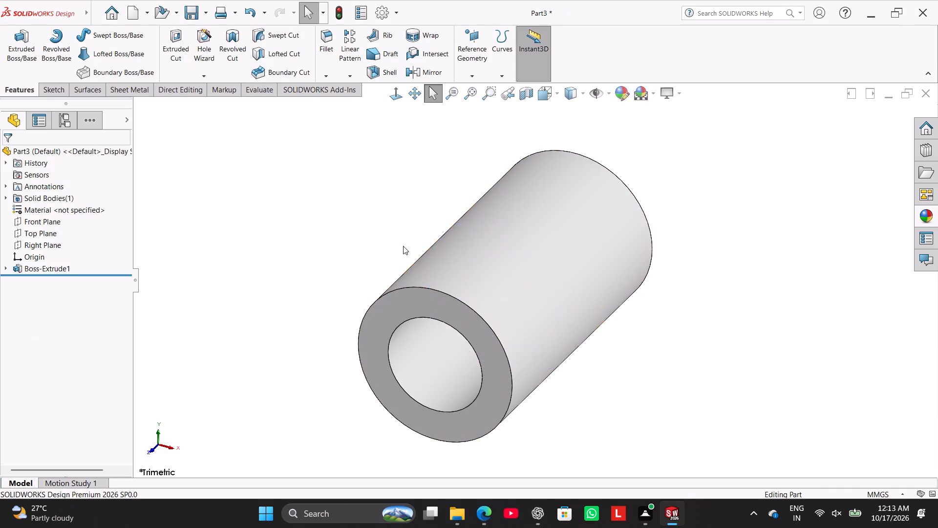
Sketch two concentric circles on the Right Plane, centred about 64 mm directly above the origin, with radii of about 16 mm and 10.5 mm.
{"action": "scroll", "coordinate": [444, 253], "scroll_direction": "up", "scroll_amount": 5}
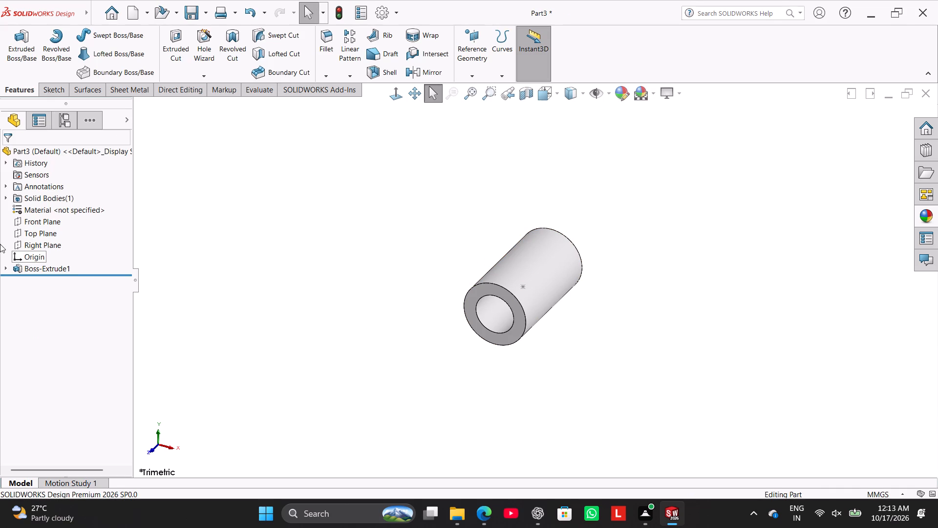
{"action": "left_click", "coordinate": [55, 85]}
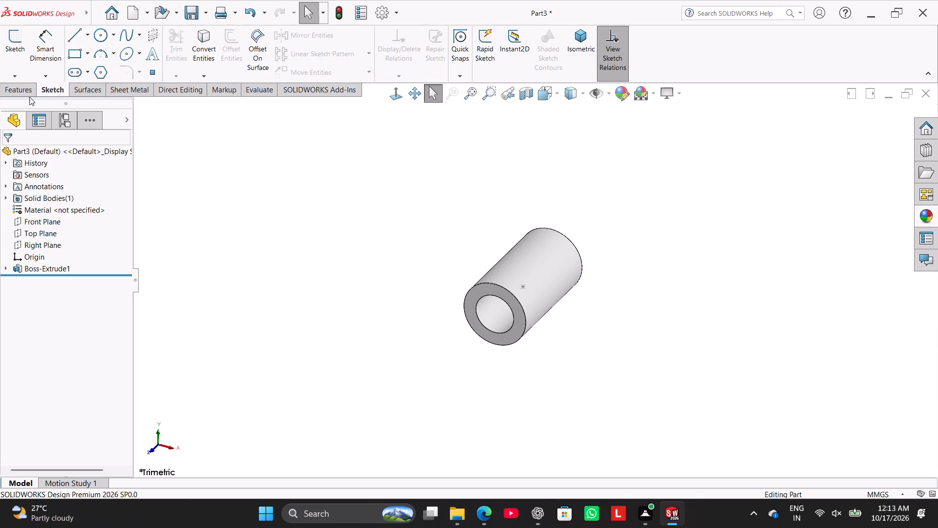
{"action": "left_click", "coordinate": [20, 44]}
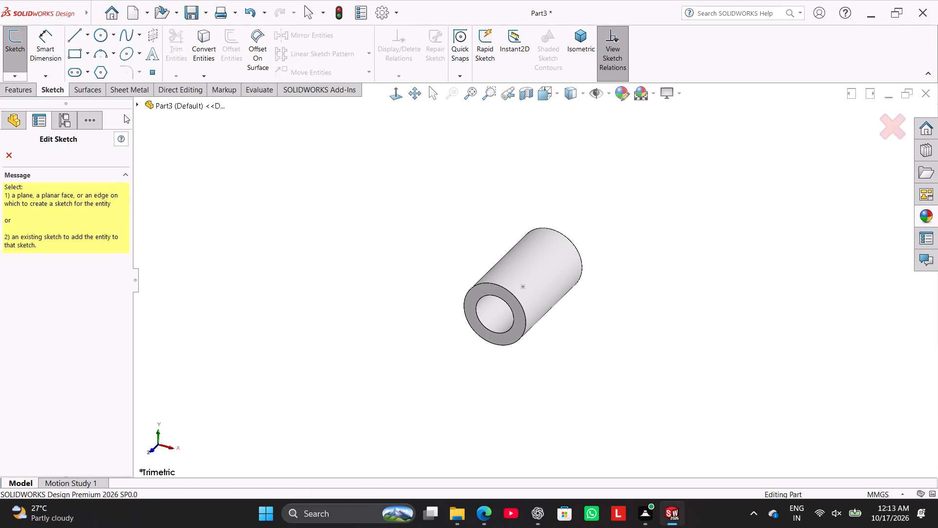
{"action": "left_click", "coordinate": [138, 100]}
{"action": "left_click", "coordinate": [190, 195]}
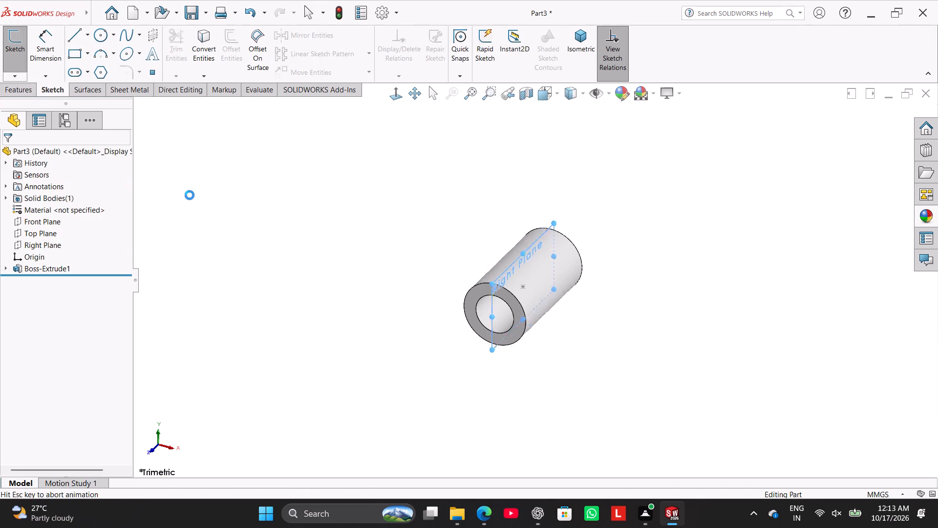
{"action": "left_click", "coordinate": [98, 32]}
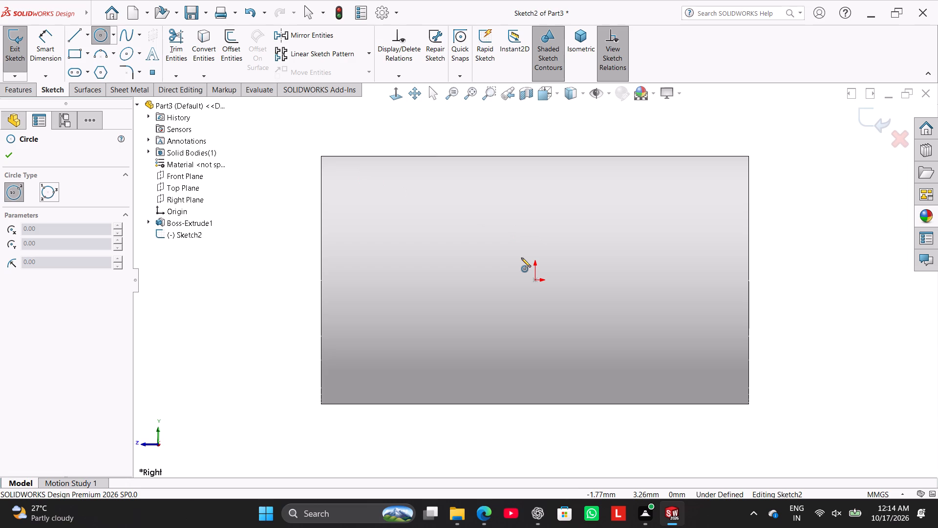
{"action": "scroll", "coordinate": [521, 258], "scroll_direction": "up", "scroll_amount": 4}
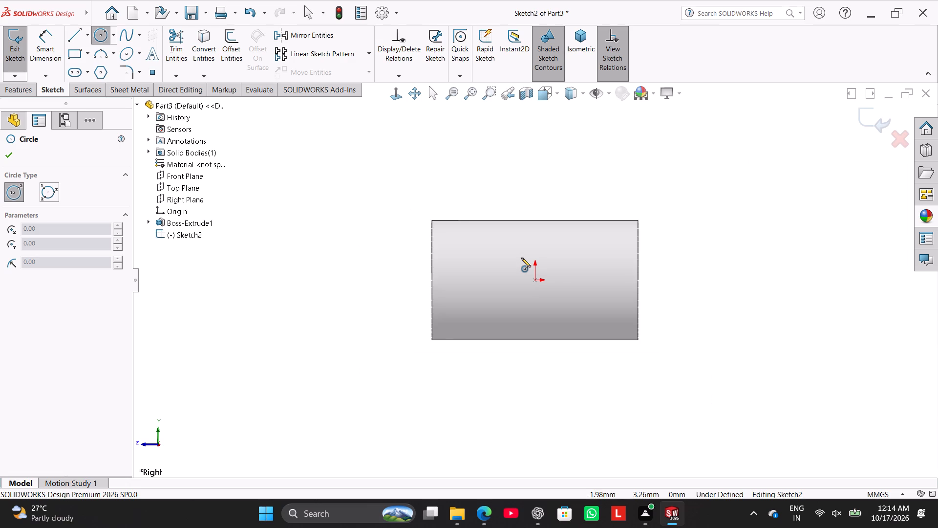
{"action": "scroll", "coordinate": [521, 258], "scroll_direction": "up", "scroll_amount": 1}
{"action": "scroll", "coordinate": [549, 165], "scroll_direction": "down", "scroll_amount": 3}
{"action": "scroll", "coordinate": [529, 190], "scroll_direction": "up", "scroll_amount": 2}
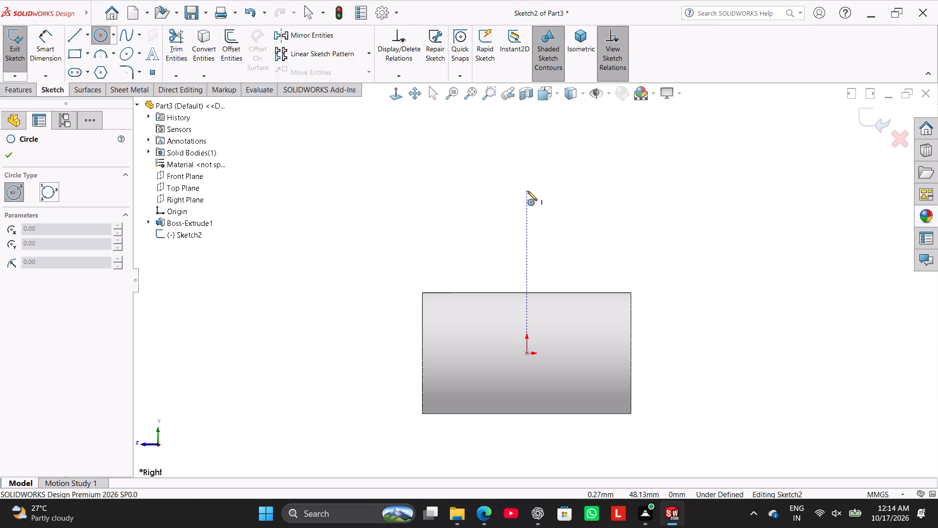
{"action": "left_click", "coordinate": [526, 137]}
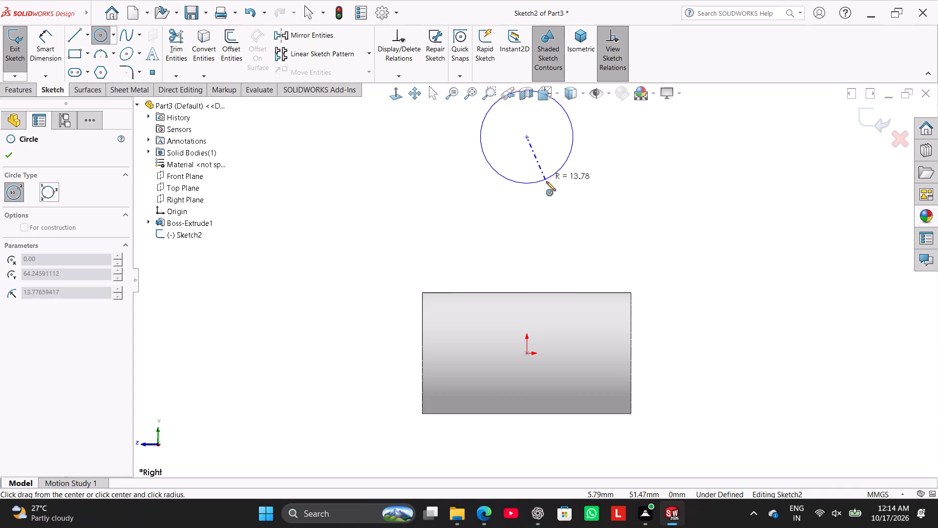
{"action": "left_click", "coordinate": [550, 186]}
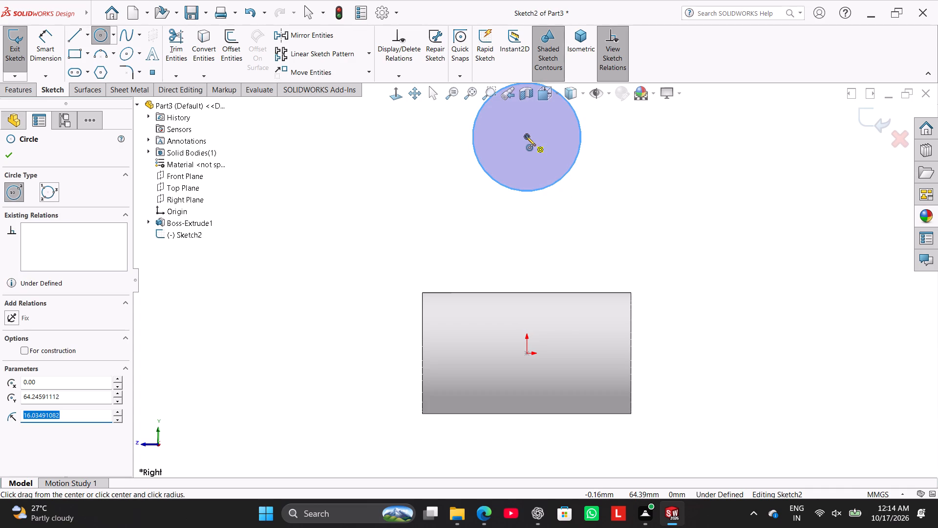
{"action": "left_click", "coordinate": [526, 136]}
{"action": "left_click", "coordinate": [544, 168]}
{"action": "right_click", "coordinate": [416, 204]}
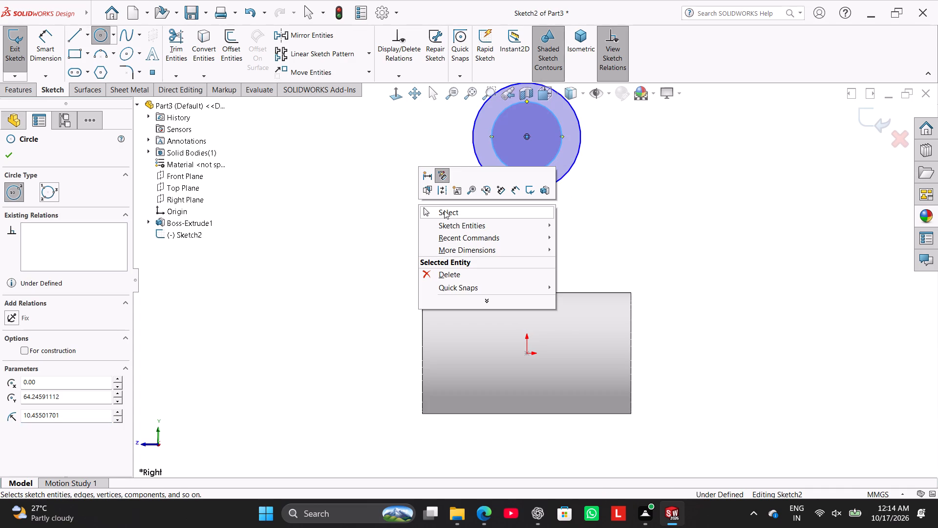
{"action": "left_click", "coordinate": [444, 210]}
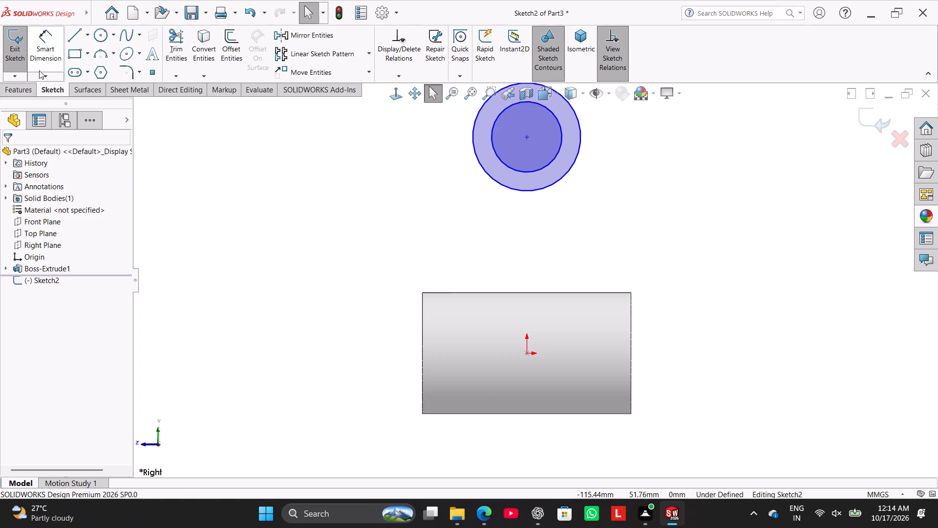
Dimension the outer circle above the cylinder to a diameter of 34 mm.
{"action": "left_click", "coordinate": [34, 50]}
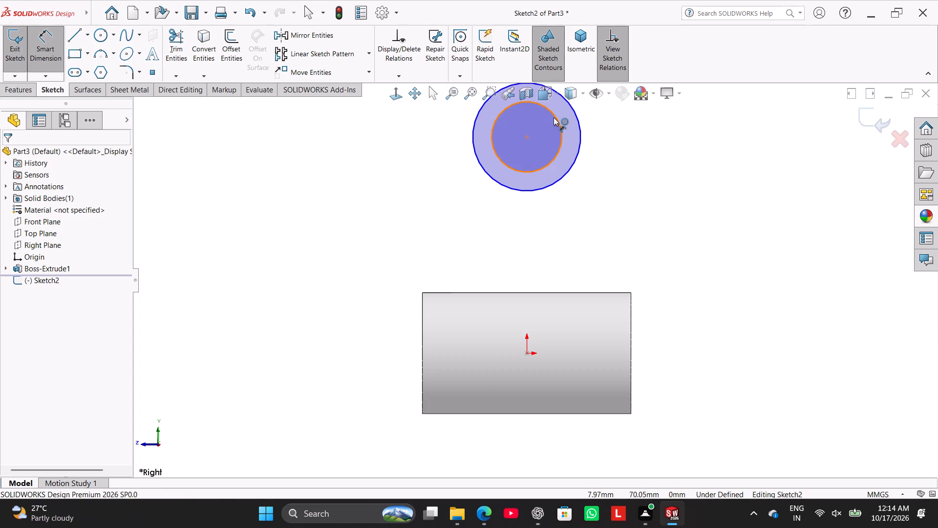
{"action": "scroll", "coordinate": [549, 101], "scroll_direction": "up", "scroll_amount": 2}
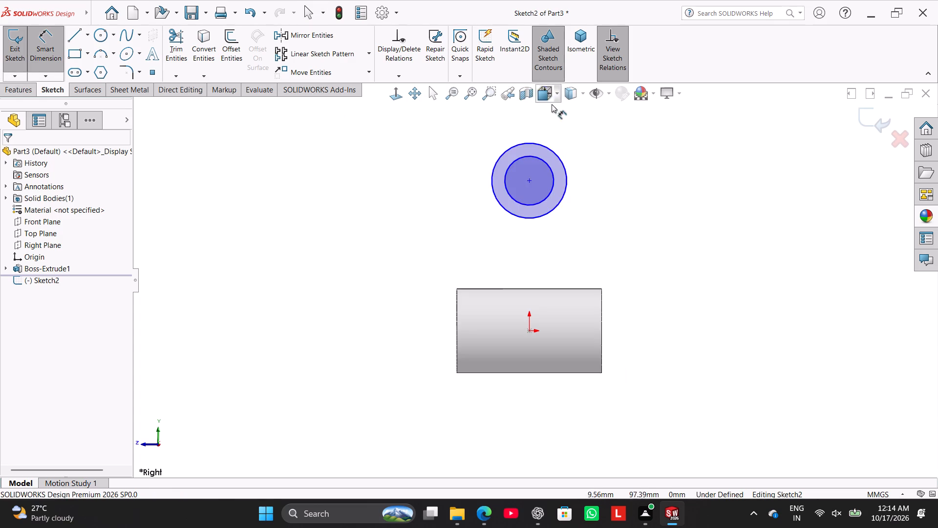
{"action": "scroll", "coordinate": [556, 113], "scroll_direction": "down", "scroll_amount": 2}
{"action": "left_click", "coordinate": [539, 176]}
{"action": "left_click", "coordinate": [579, 150]}
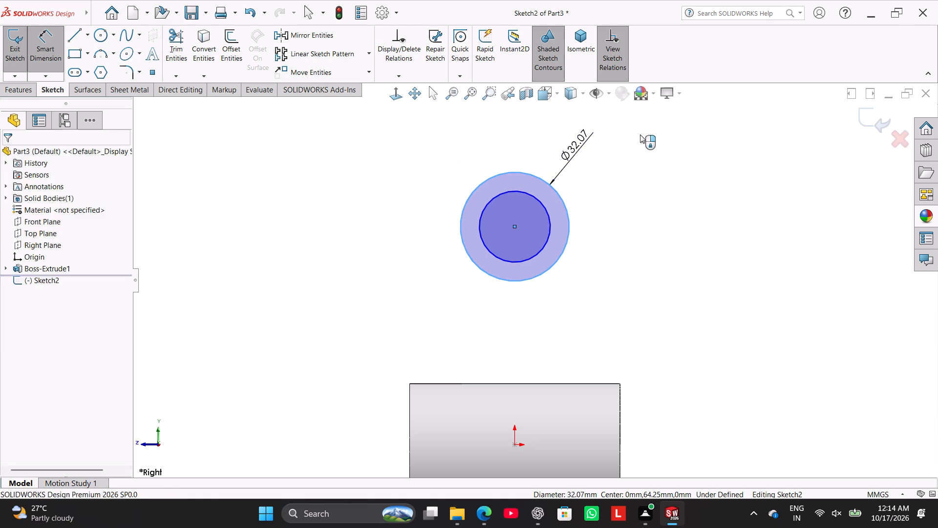
{"action": "type", "text": "34"}
{"action": "key", "text": "Return"}
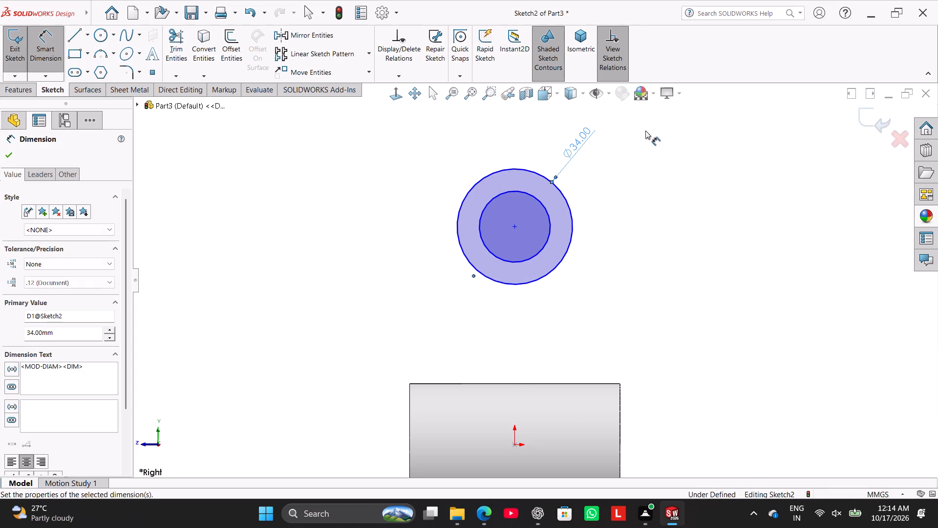
Dimension the other circle of the concentric pair above the cylinder to a diameter of 50 mm.
{"action": "left_click", "coordinate": [506, 191]}
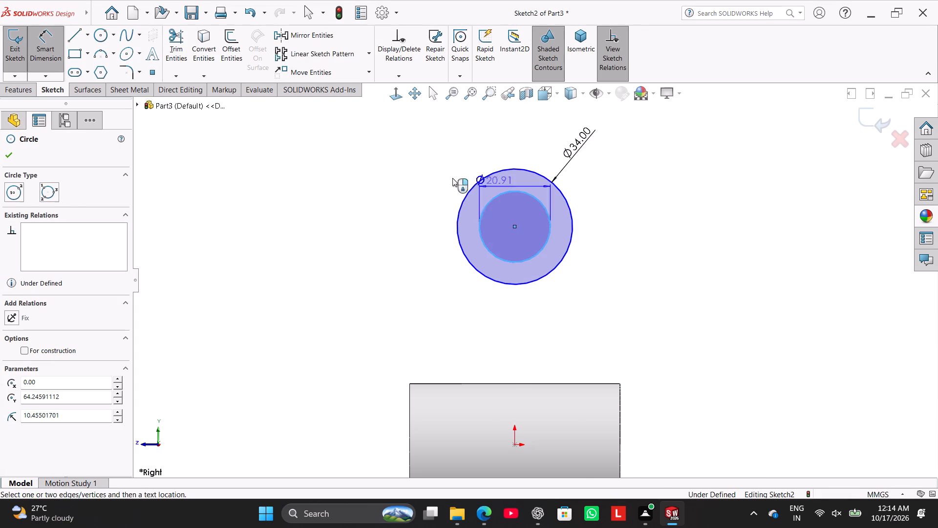
{"action": "left_click", "coordinate": [418, 160]}
{"action": "type", "text": "50"}
{"action": "key", "text": "Return"}
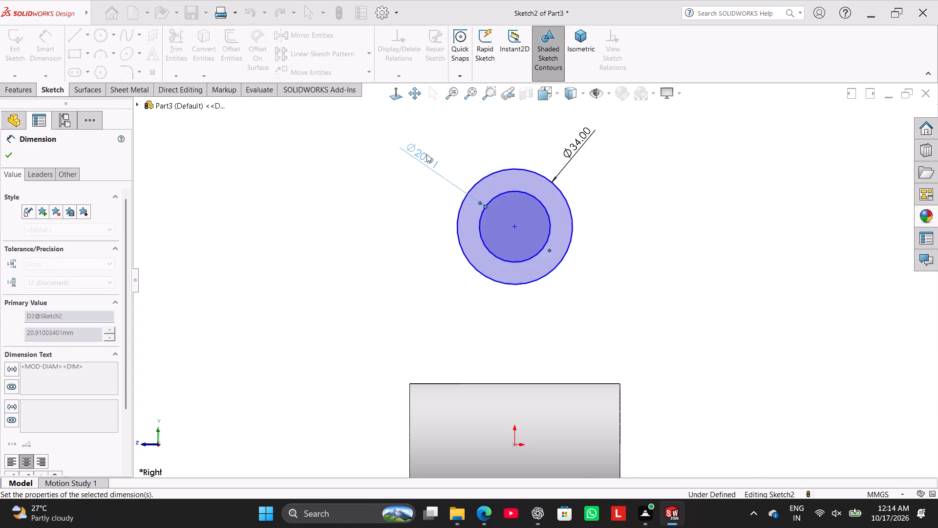
Dimension the vertical distance from the origin to the concentric circles' centre as 100 mm.
{"action": "scroll", "coordinate": [667, 226], "scroll_direction": "up", "scroll_amount": 2}
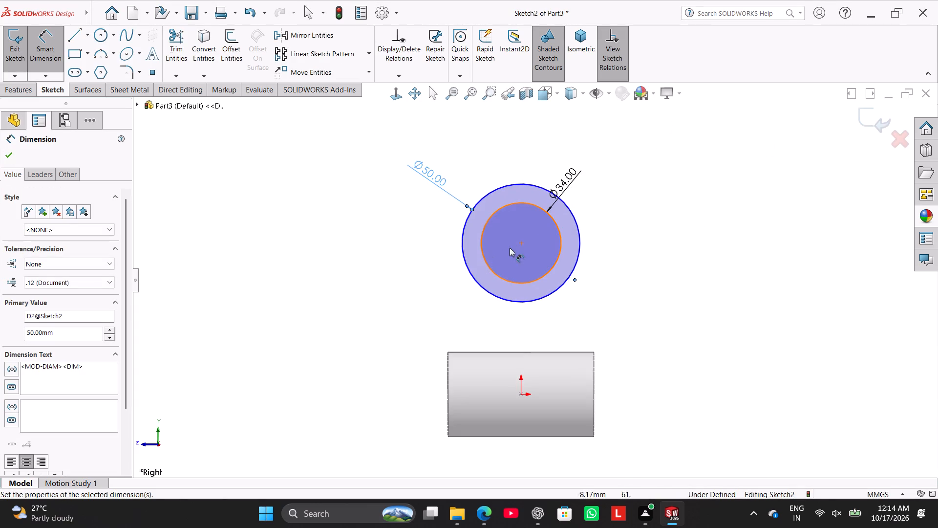
{"action": "left_click", "coordinate": [522, 243]}
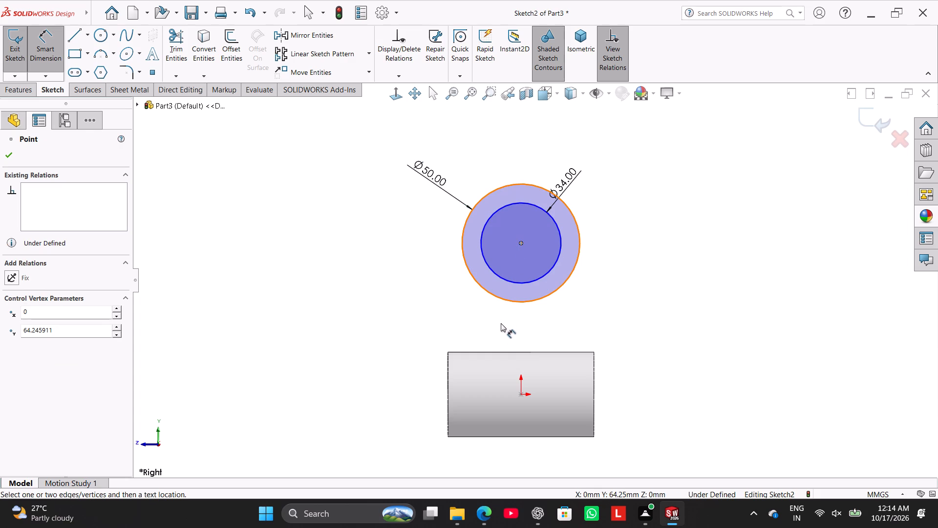
{"action": "left_click", "coordinate": [521, 396]}
{"action": "left_click", "coordinate": [406, 317]}
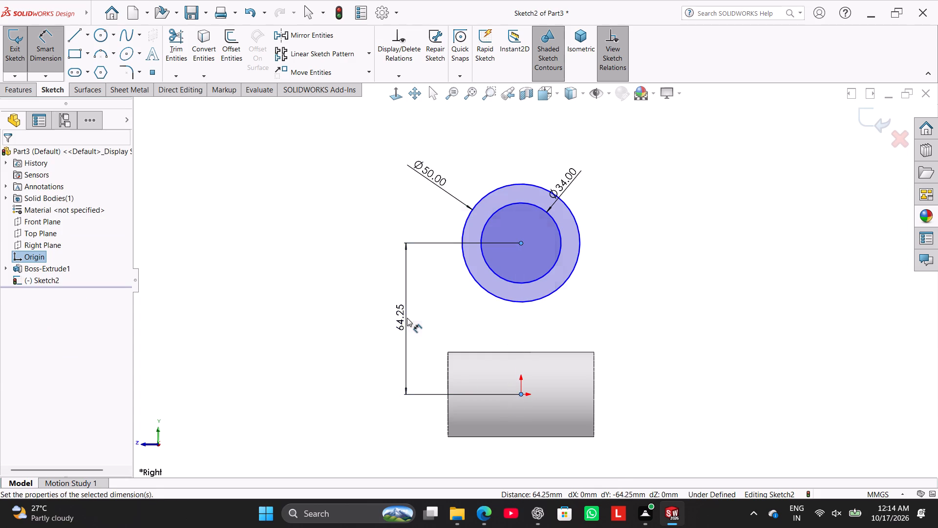
{"action": "type", "text": "100"}
{"action": "key", "text": "Return"}
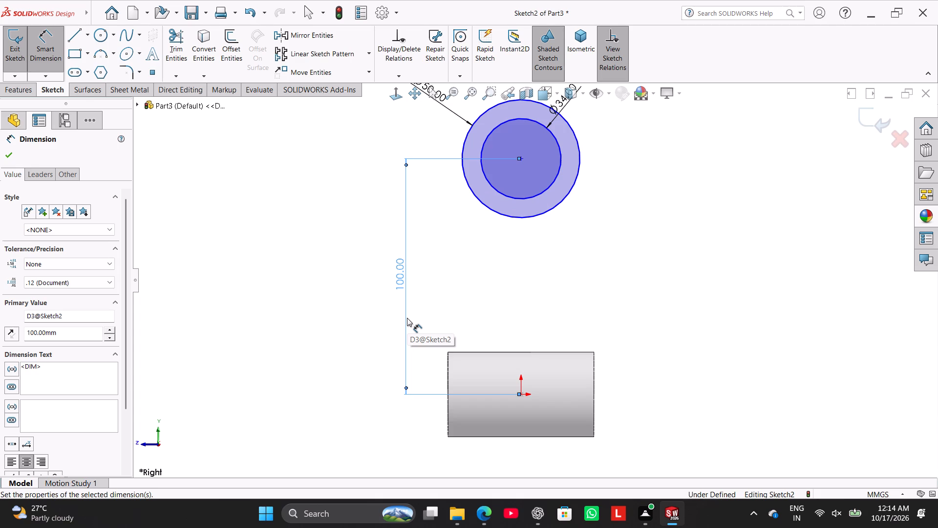
{"action": "right_click", "coordinate": [275, 244]}
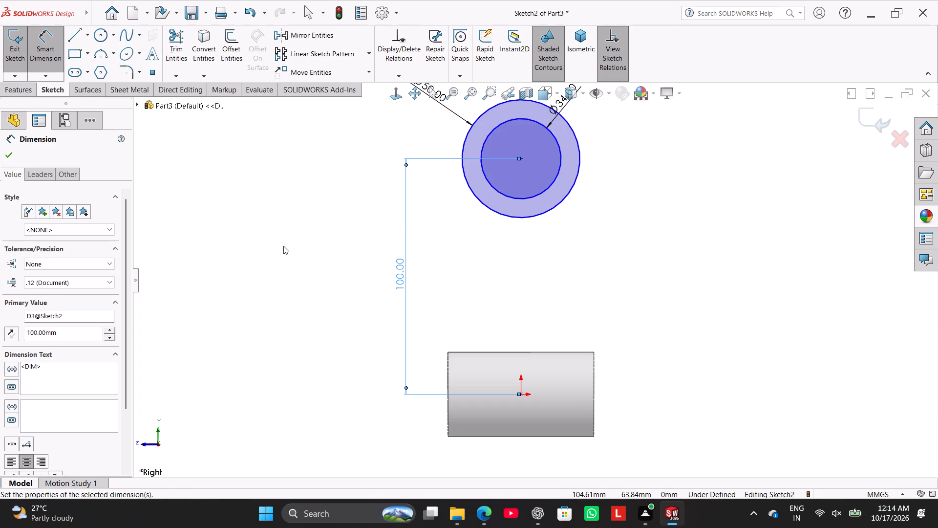
{"action": "left_click", "coordinate": [313, 274]}
Draw a vertical centerline from the origin to the concentric circles' centre and exit the sketch.
{"action": "scroll", "coordinate": [531, 153], "scroll_direction": "up", "scroll_amount": 1}
{"action": "left_click", "coordinate": [88, 34]}
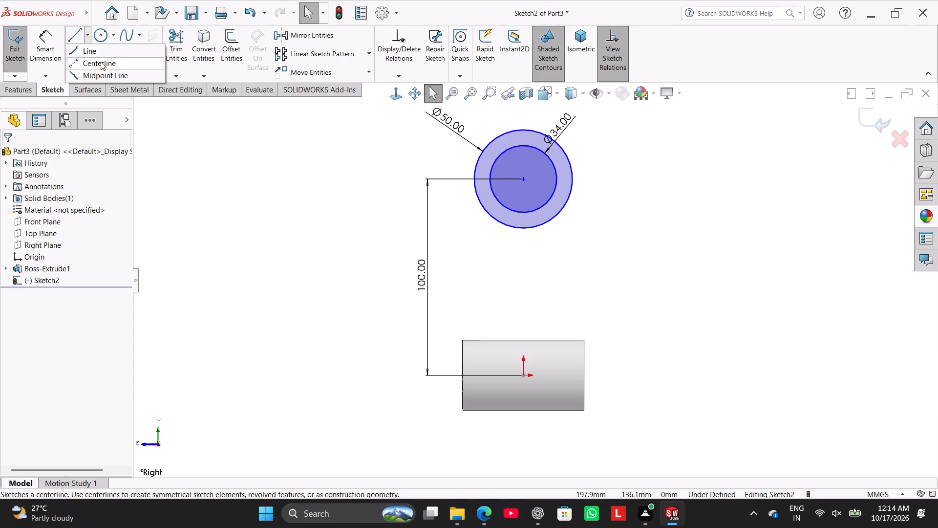
{"action": "left_click", "coordinate": [101, 62]}
{"action": "left_click", "coordinate": [526, 374]}
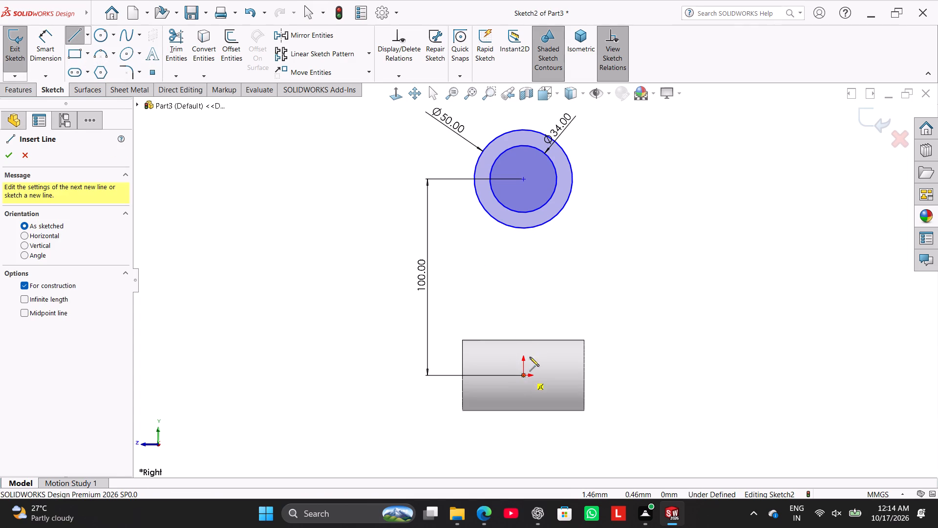
{"action": "left_click", "coordinate": [526, 181]}
{"action": "right_click", "coordinate": [490, 304]}
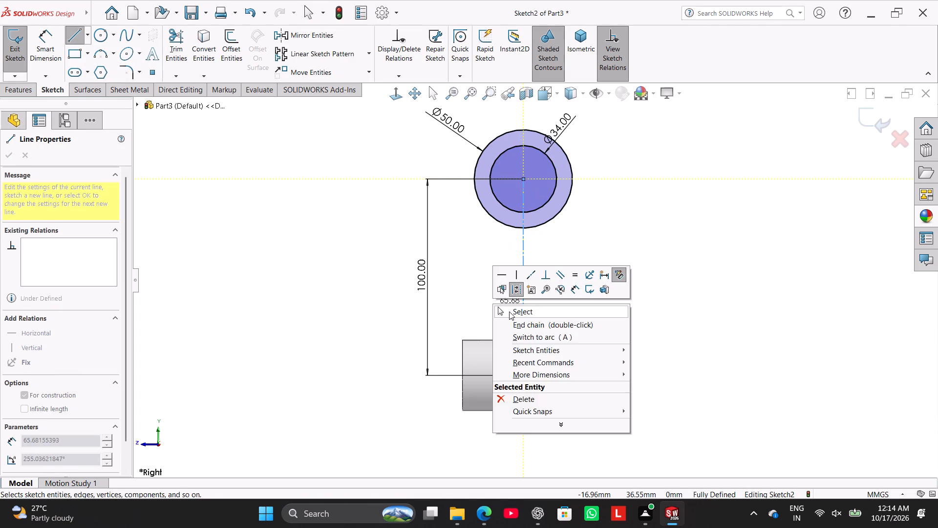
{"action": "left_click", "coordinate": [509, 311]}
{"action": "left_click", "coordinate": [34, 90]}
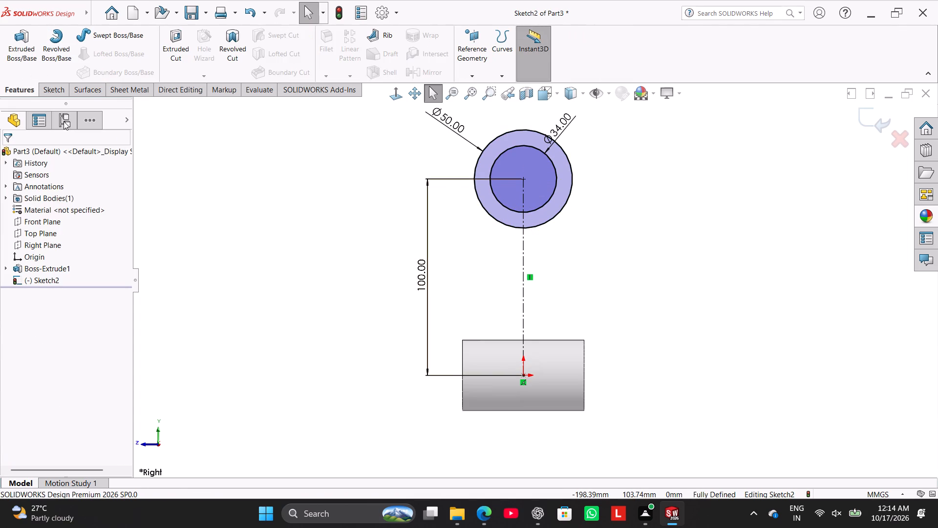
{"action": "right_click_drag", "start_coordinate": [337, 248], "coordinate": [441, 158]}
{"action": "right_click_drag", "start_coordinate": [365, 232], "coordinate": [433, 177]}
{"action": "left_click", "coordinate": [311, 231]}
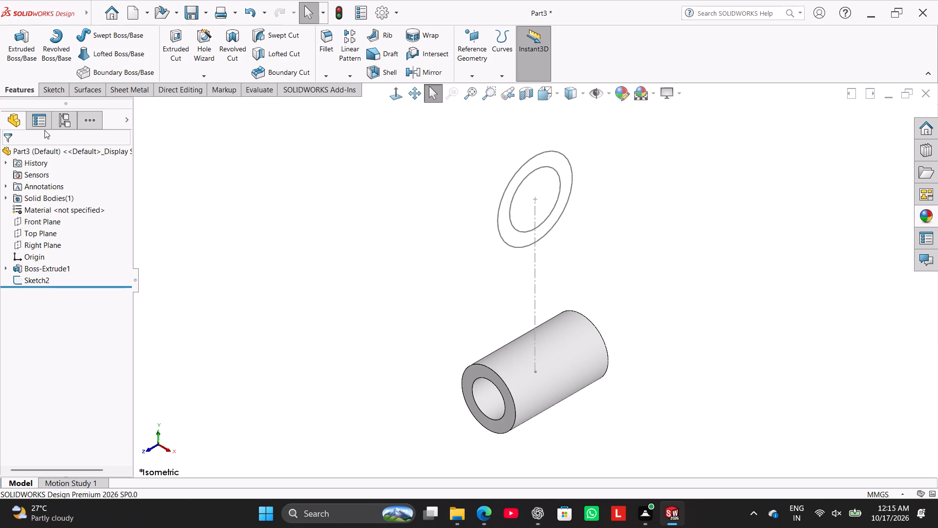
Extrude only the ring region between the 34 mm and 50 mm circles as a Mid Plane boss with a depth of 75 mm.
{"action": "left_click", "coordinate": [25, 42]}
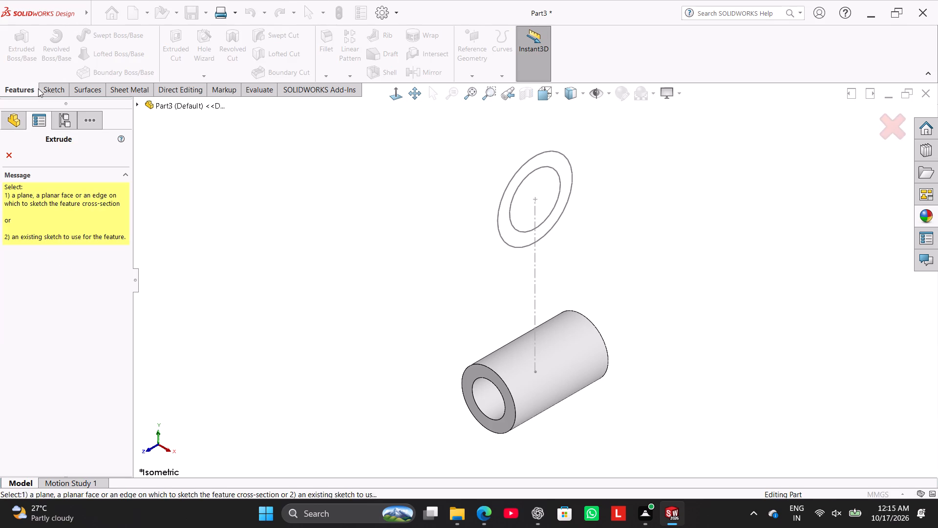
{"action": "left_click", "coordinate": [533, 159]}
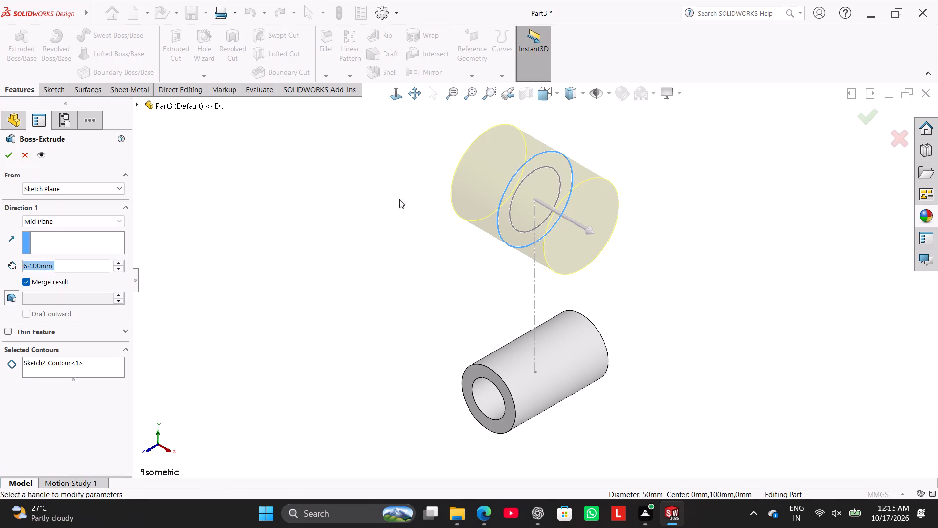
{"action": "middle_click_drag", "start_coordinate": [413, 207], "coordinate": [381, 220]}
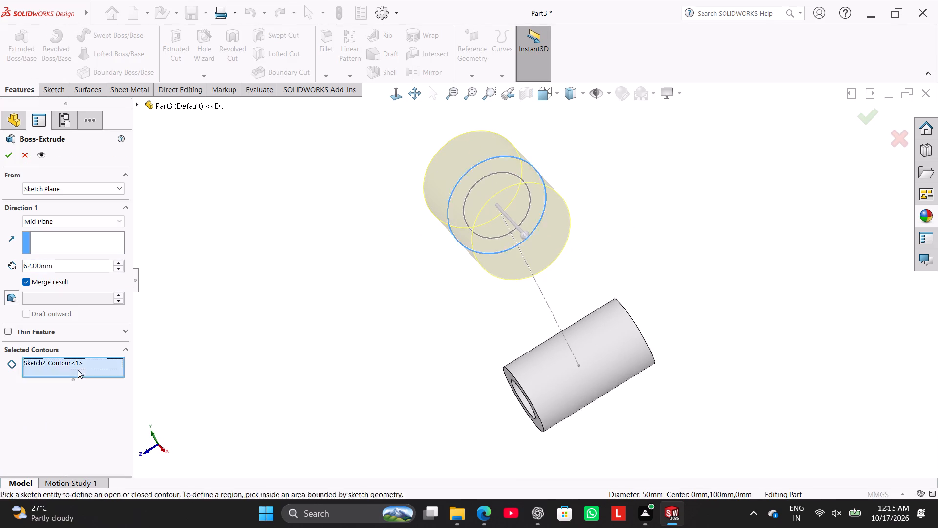
{"action": "left_click", "coordinate": [77, 370]}
{"action": "left_click", "coordinate": [482, 180]}
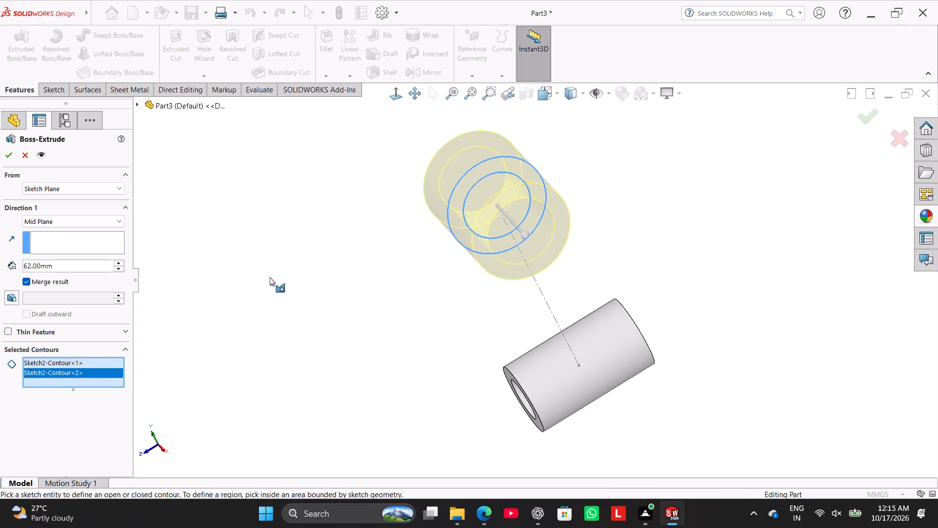
{"action": "right_click", "coordinate": [99, 368]}
{"action": "left_click", "coordinate": [129, 375]}
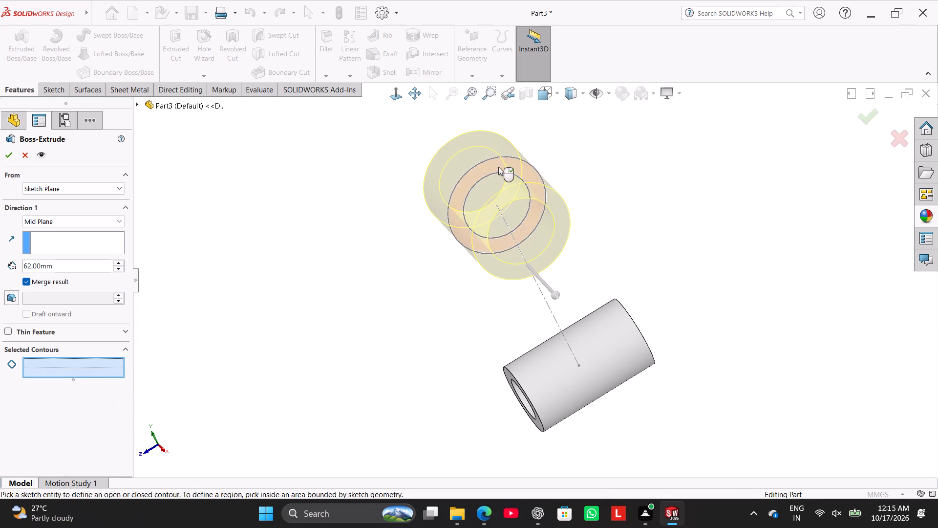
{"action": "left_click", "coordinate": [489, 168]}
{"action": "middle_click_drag", "start_coordinate": [361, 239], "coordinate": [372, 261]}
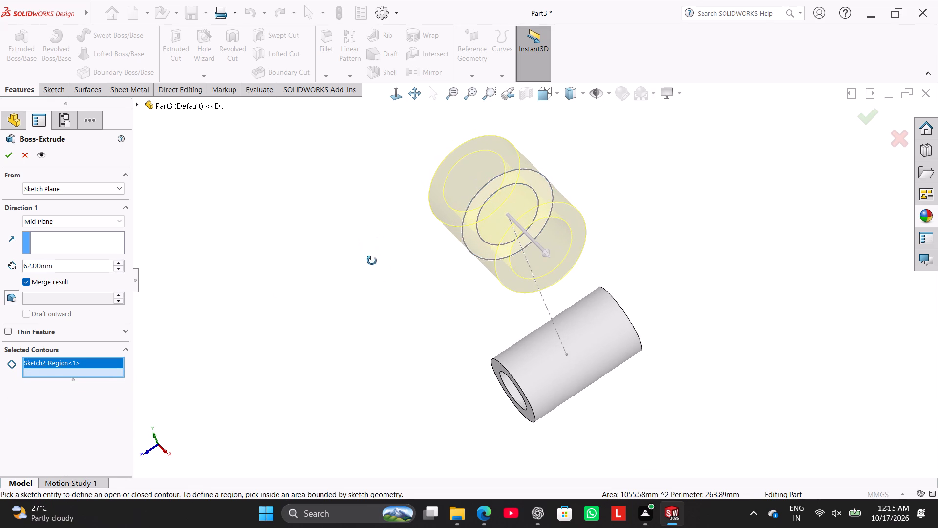
{"action": "middle_click_drag", "start_coordinate": [372, 261], "coordinate": [373, 261]}
{"action": "double_click", "coordinate": [80, 271]}
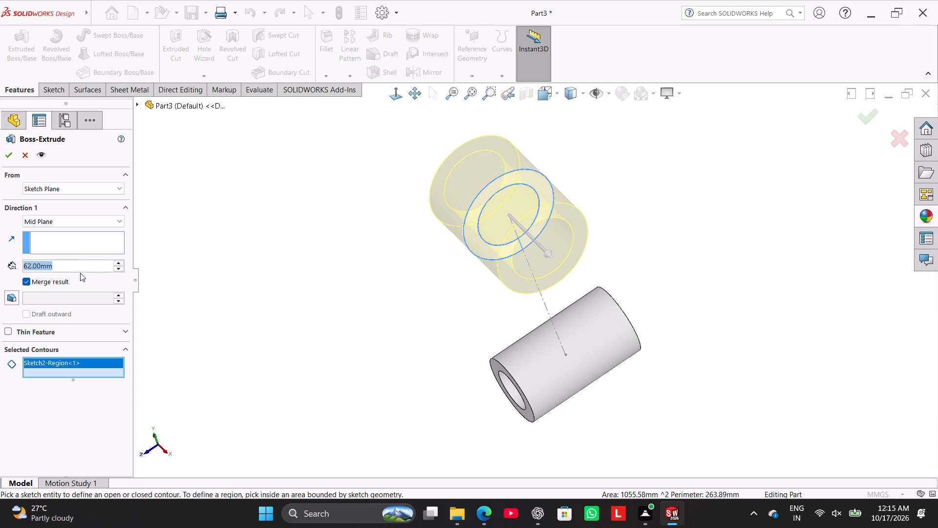
{"action": "type", "text": "75"}
{"action": "key", "text": "Return"}
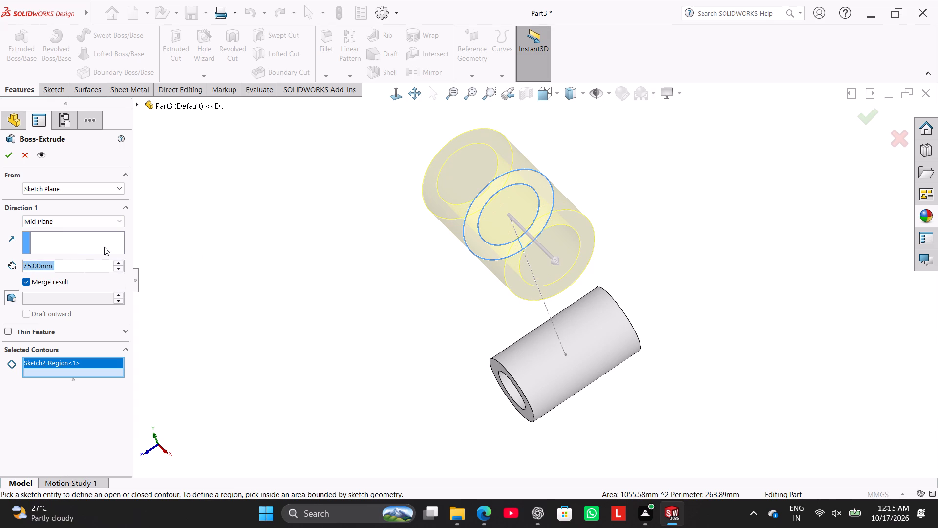
{"action": "left_click", "coordinate": [12, 155]}
Start a new sketch on the Front Plane.
{"action": "right_click_drag", "start_coordinate": [384, 300], "coordinate": [449, 237]}
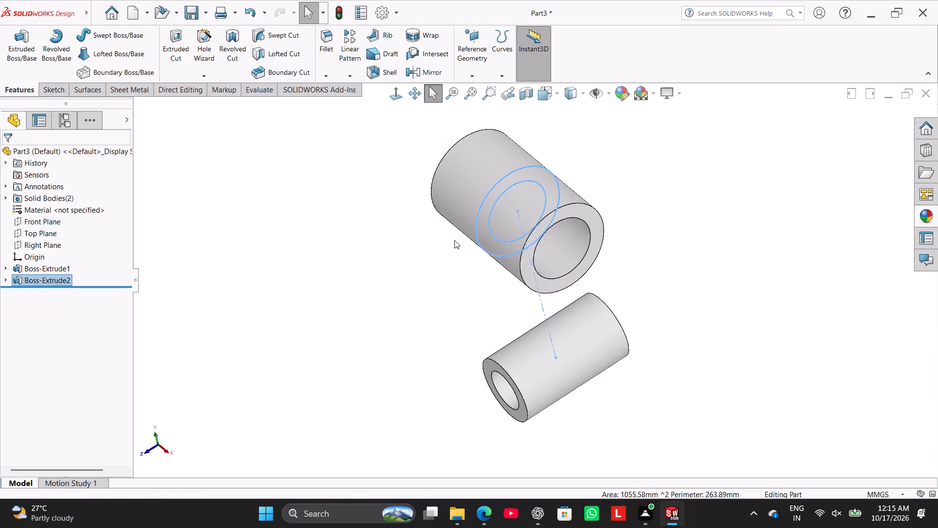
{"action": "left_click", "coordinate": [307, 305]}
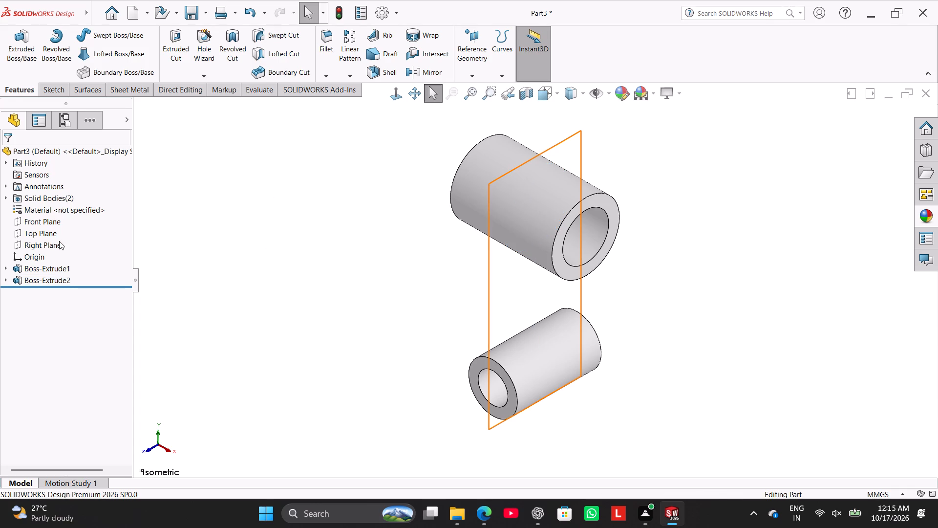
{"action": "left_click", "coordinate": [53, 220]}
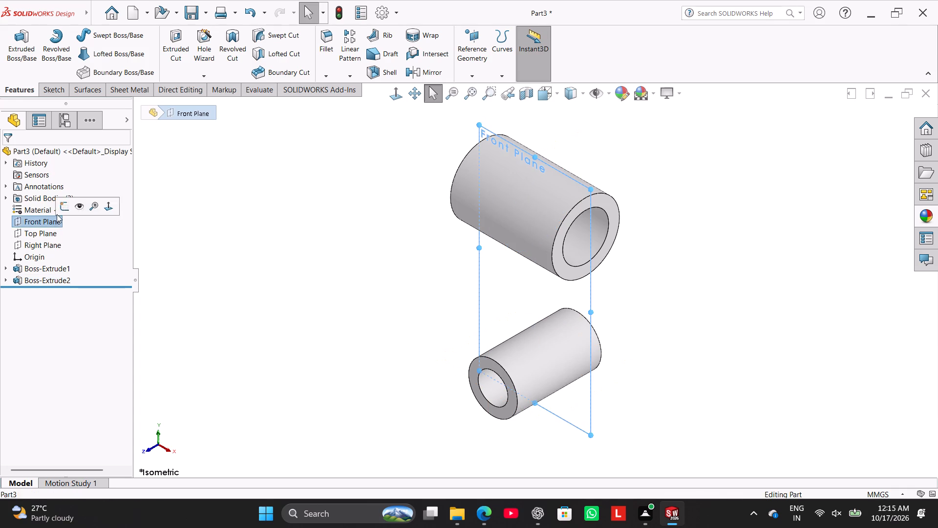
{"action": "left_click", "coordinate": [64, 204]}
{"action": "left_click", "coordinate": [249, 190]}
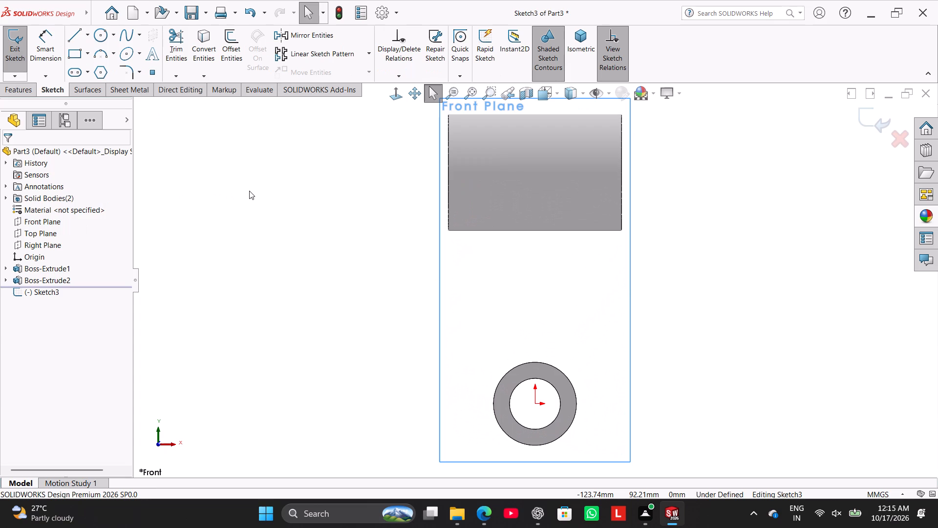
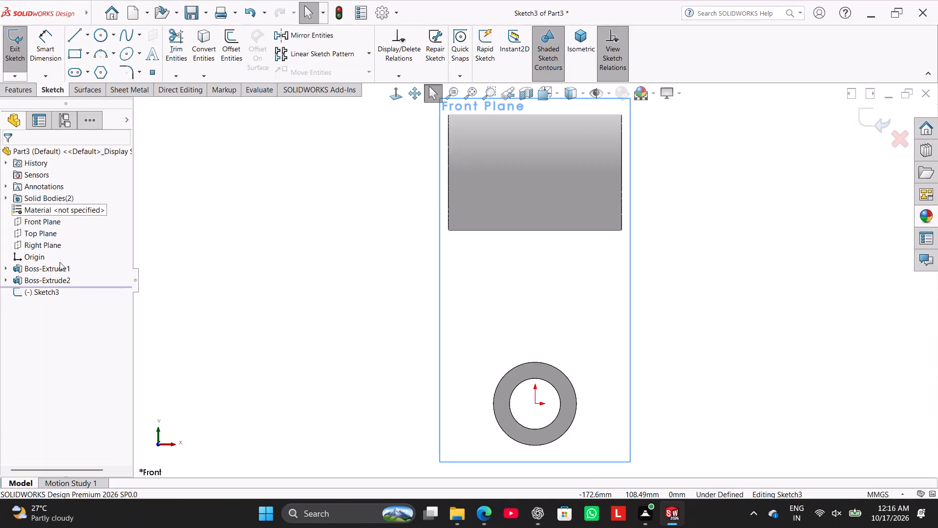
Exit the empty Front Plane sketch and change the ring boss extrusion's start condition to Offset.
{"action": "right_click", "coordinate": [71, 280]}
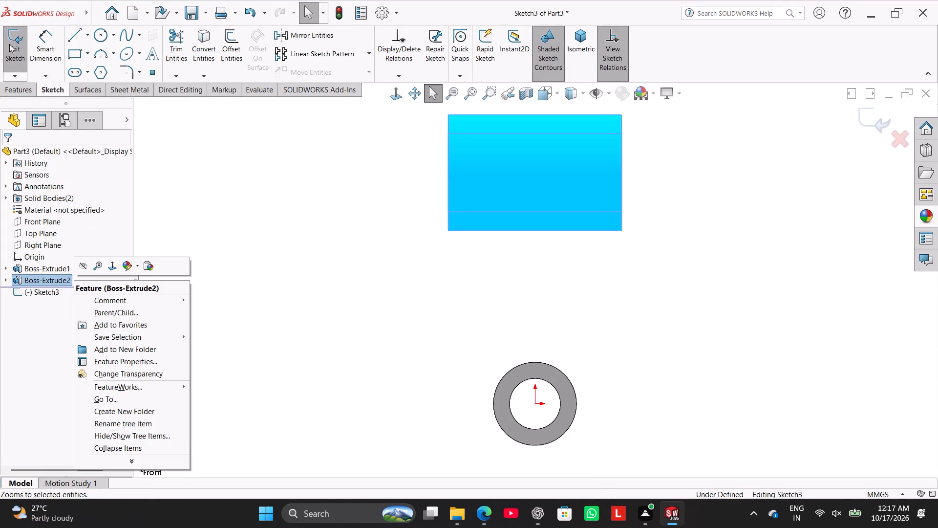
{"action": "left_click", "coordinate": [9, 43]}
{"action": "right_click", "coordinate": [61, 275]}
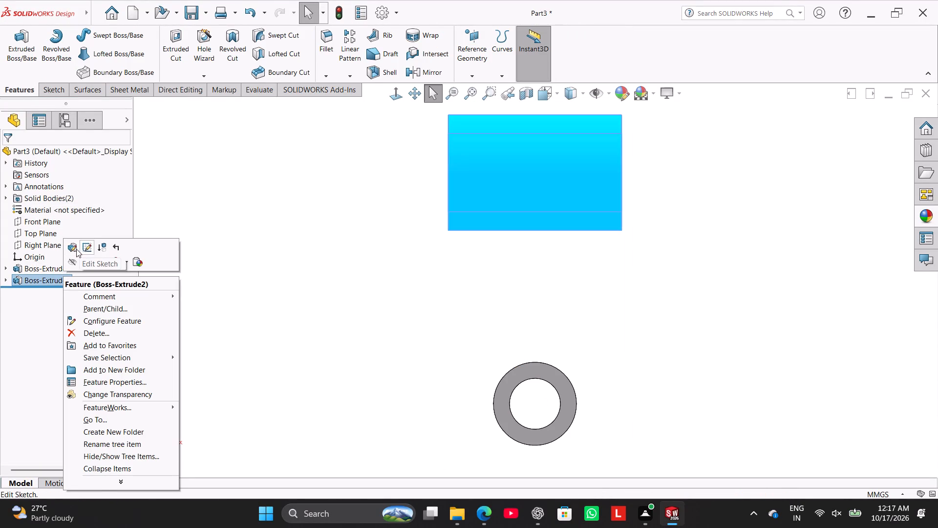
{"action": "left_click", "coordinate": [73, 247]}
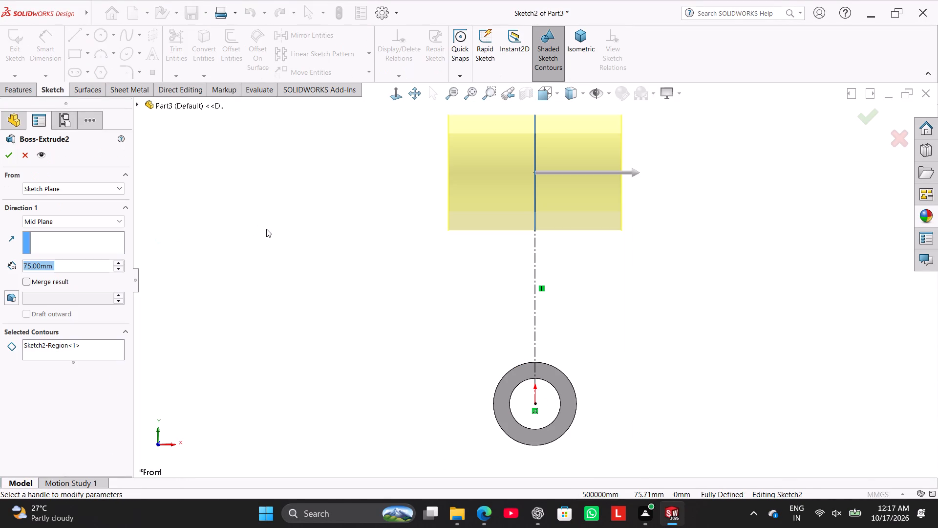
{"action": "left_click", "coordinate": [68, 185]}
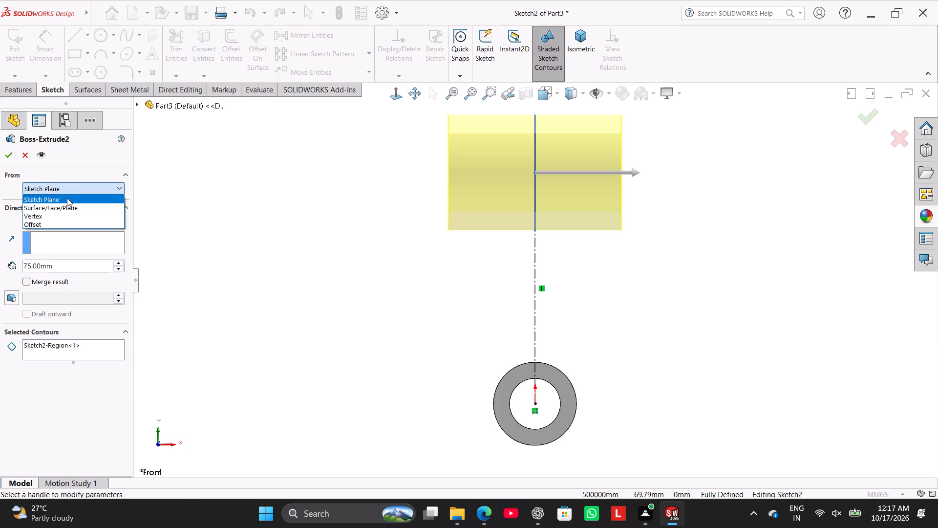
{"action": "left_click", "coordinate": [74, 221]}
{"action": "type", "text": "56-12"}
{"action": "key", "text": "Return"}
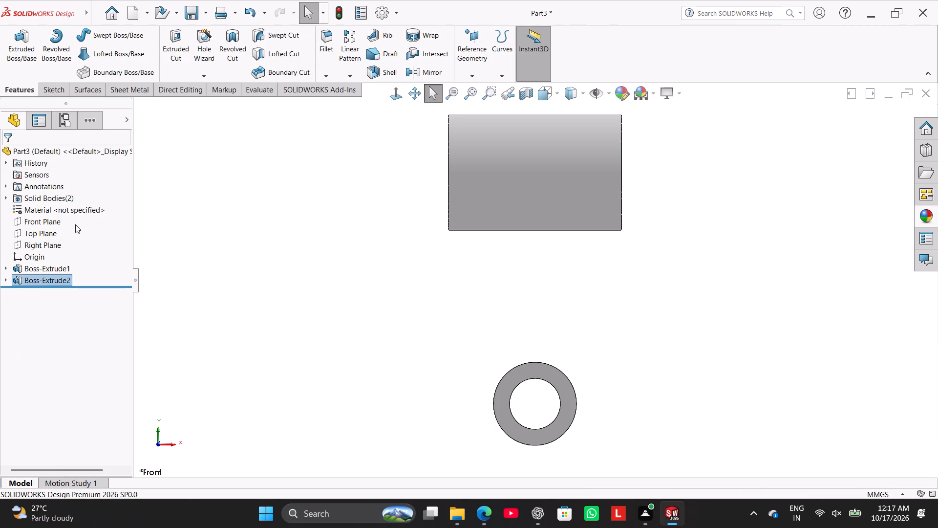
Set the ring boss extrusion's start offset to 44 mm.
{"action": "right_click", "coordinate": [45, 278]}
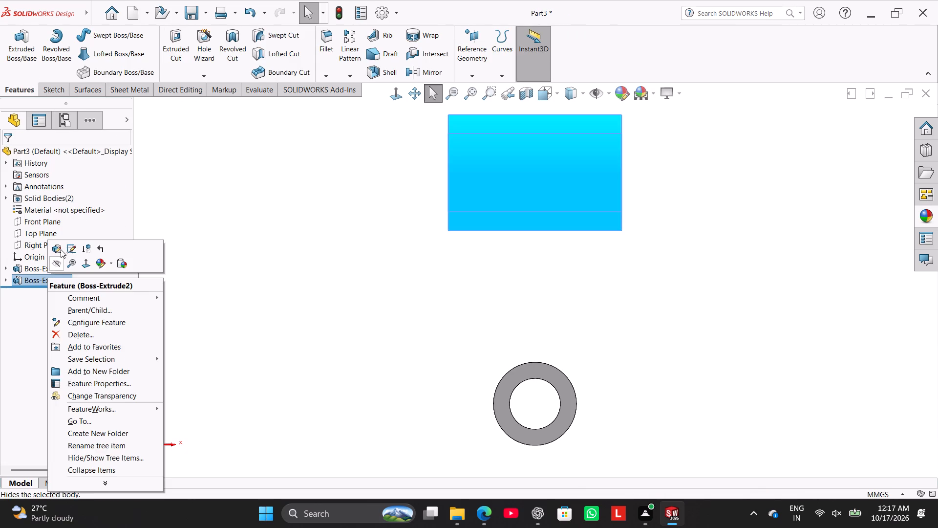
{"action": "left_click", "coordinate": [61, 249]}
{"action": "double_click", "coordinate": [60, 203]}
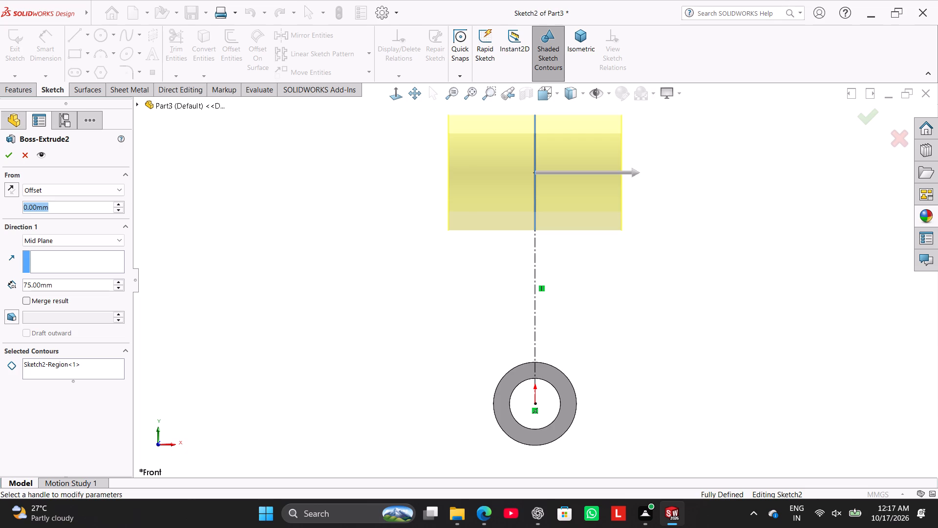
{"action": "type", "text": "56-12"}
{"action": "key", "text": "Return"}
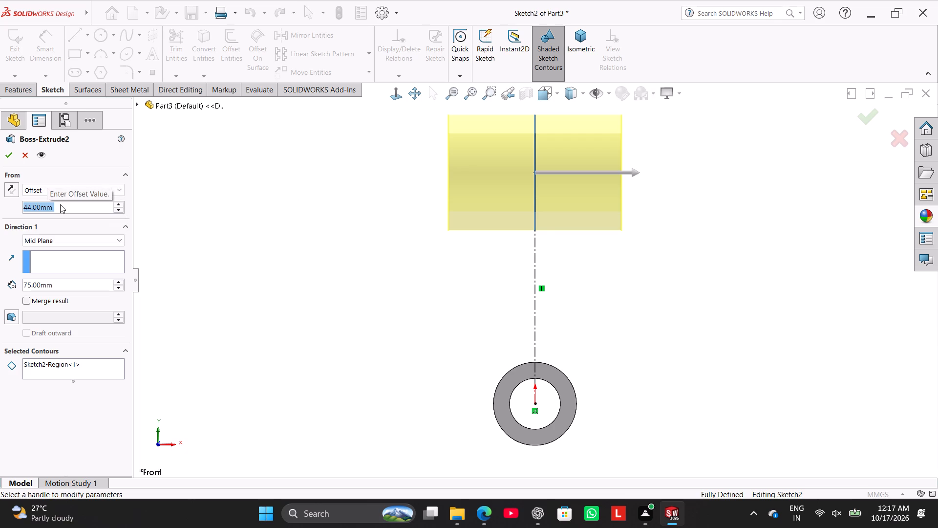
{"action": "left_click", "coordinate": [5, 156]}
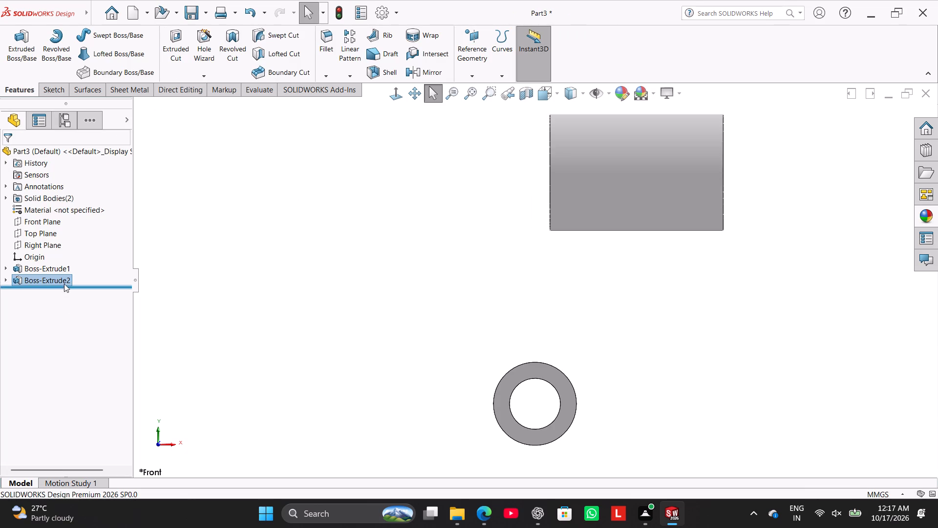
Reverse the ring boss's start offset, change its end condition to Blind, and reverse the extrusion direction.
{"action": "right_click", "coordinate": [64, 283]}
{"action": "left_click", "coordinate": [74, 256]}
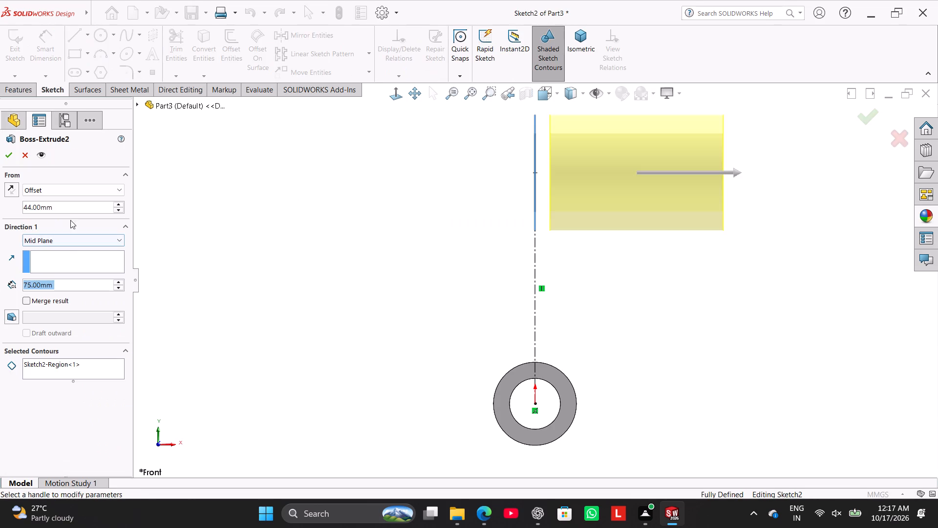
{"action": "left_click", "coordinate": [14, 189]}
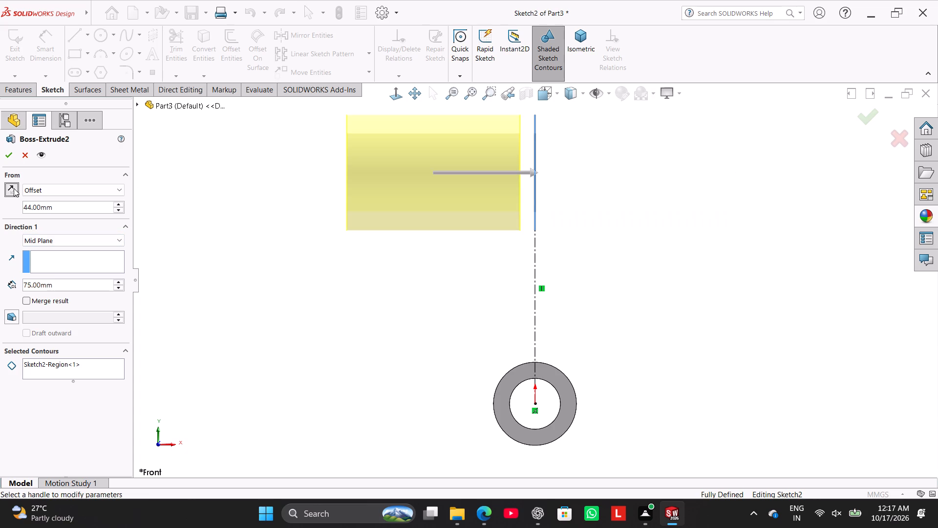
{"action": "left_click", "coordinate": [49, 236]}
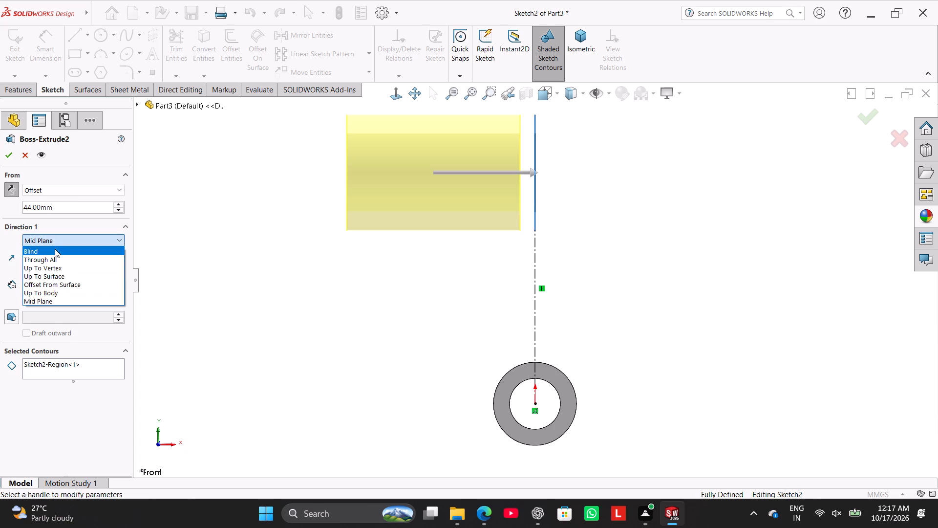
{"action": "left_click", "coordinate": [55, 249]}
{"action": "left_click", "coordinate": [10, 188]}
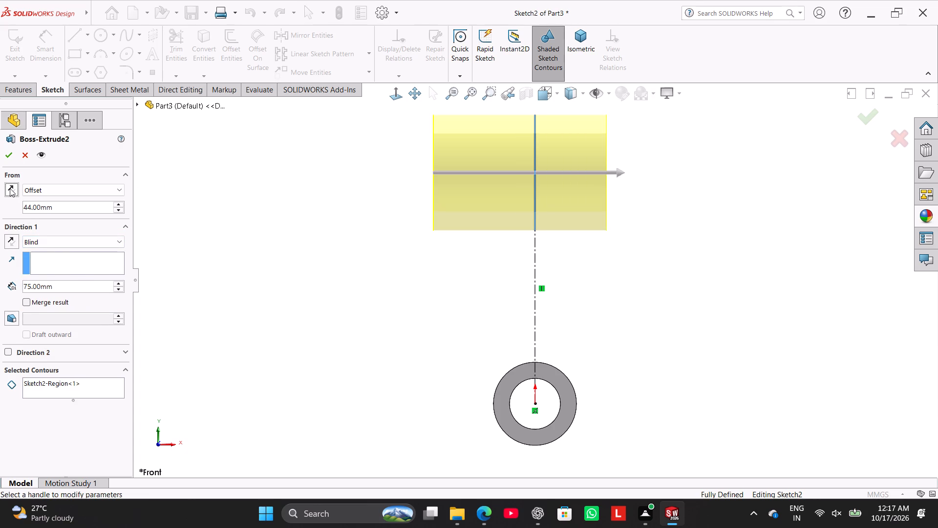
{"action": "left_click", "coordinate": [10, 188]}
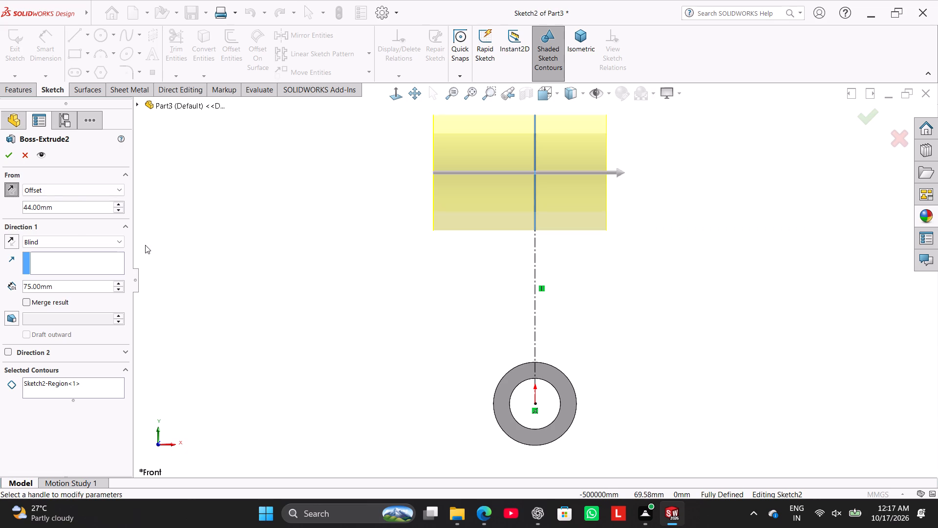
{"action": "left_click", "coordinate": [16, 239]}
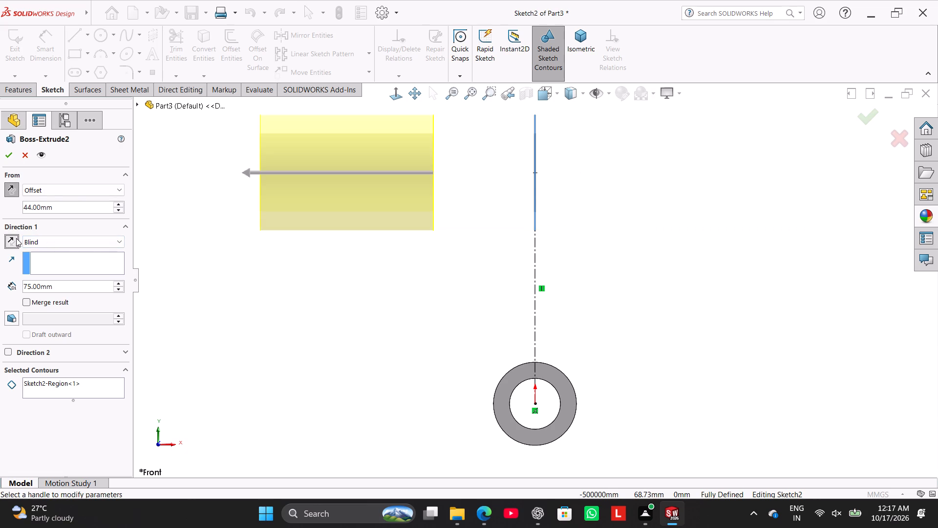
{"action": "left_click", "coordinate": [9, 162]}
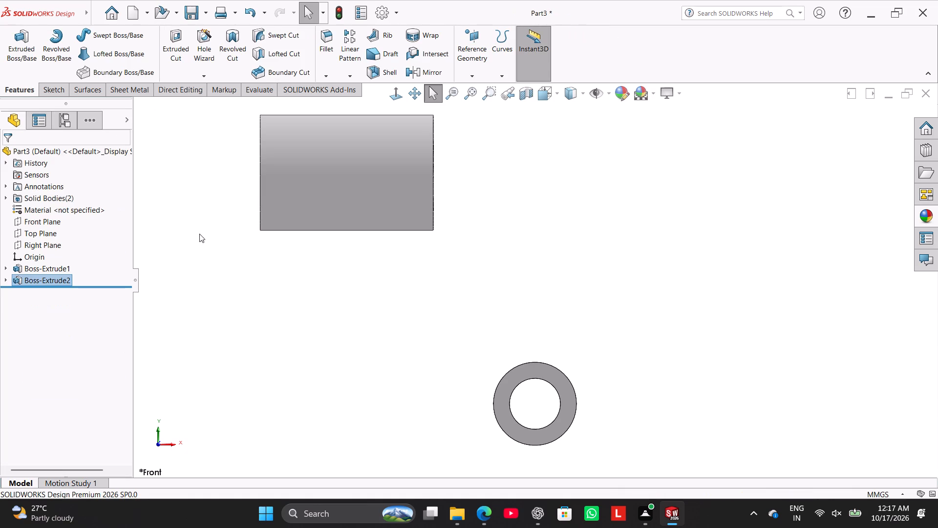
{"action": "left_click", "coordinate": [199, 234]}
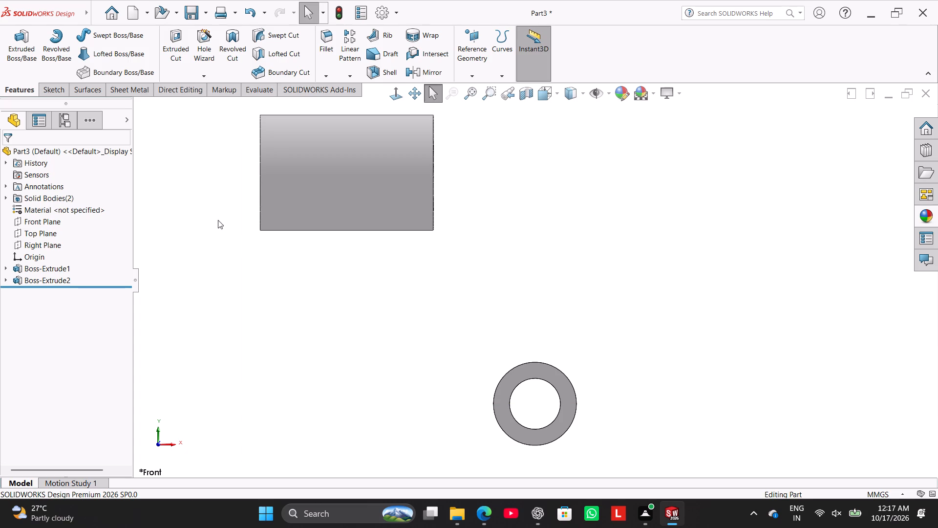
Start a new sketch on the Front Plane.
{"action": "left_click", "coordinate": [48, 91]}
{"action": "left_click", "coordinate": [21, 59]}
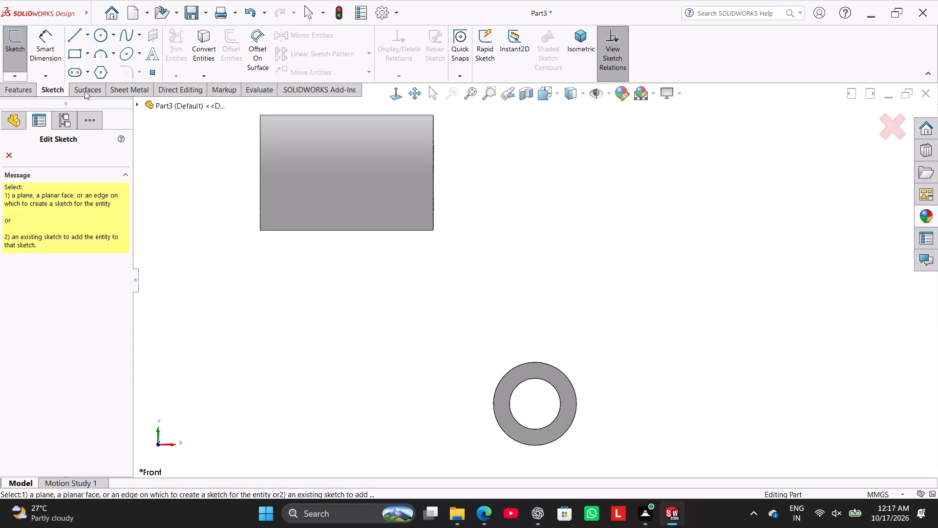
{"action": "left_click", "coordinate": [139, 101]}
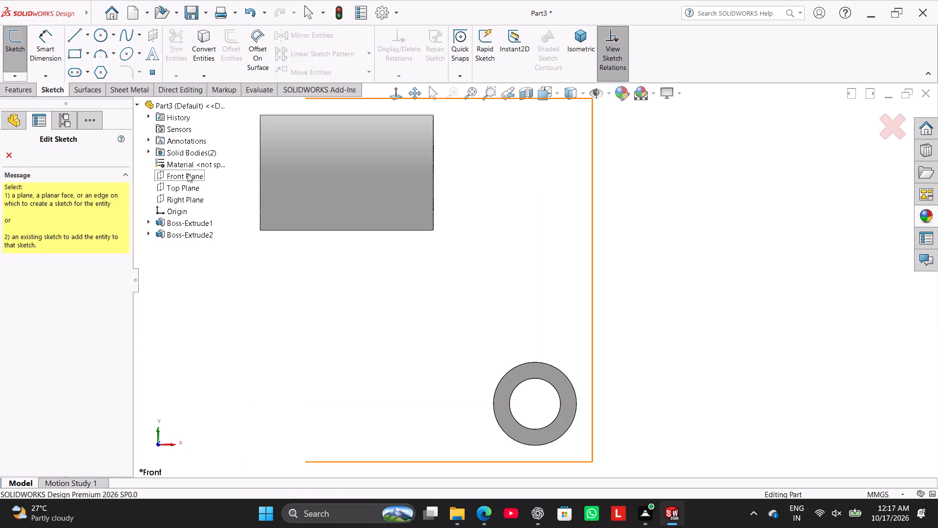
{"action": "left_click", "coordinate": [187, 170]}
{"action": "left_click", "coordinate": [232, 172]}
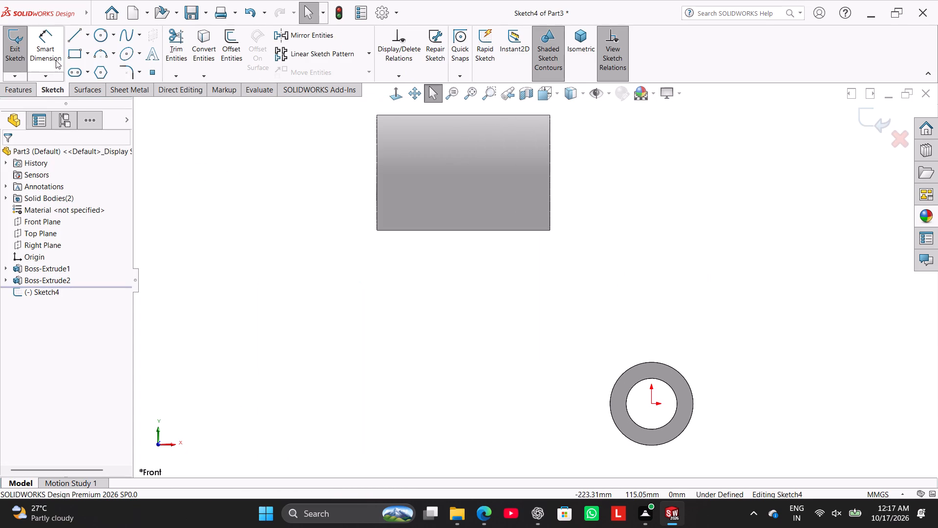
Sketch a line about 55 mm down from the ring boss's lower edge, connected to a line about 52 mm long ending at the hub's top.
{"action": "left_click", "coordinate": [72, 34]}
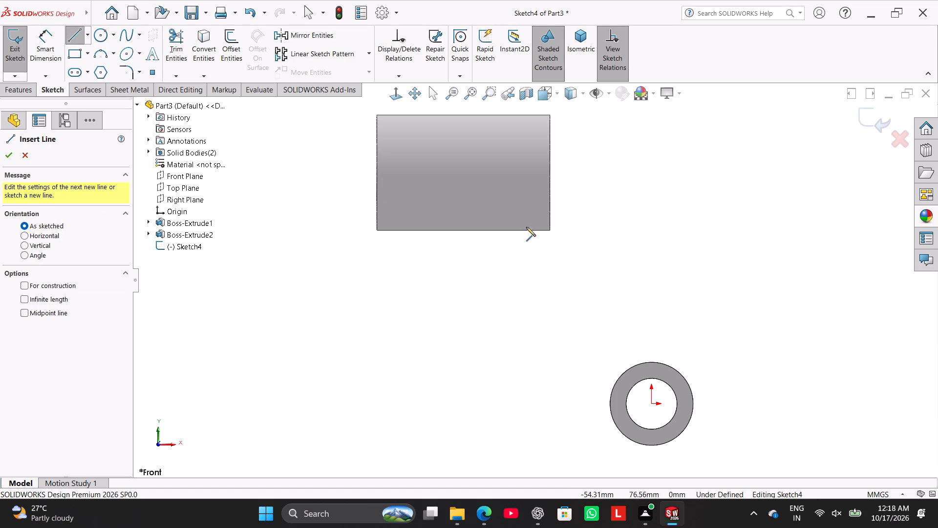
{"action": "left_click_drag", "start_coordinate": [528, 231], "coordinate": [528, 237]}
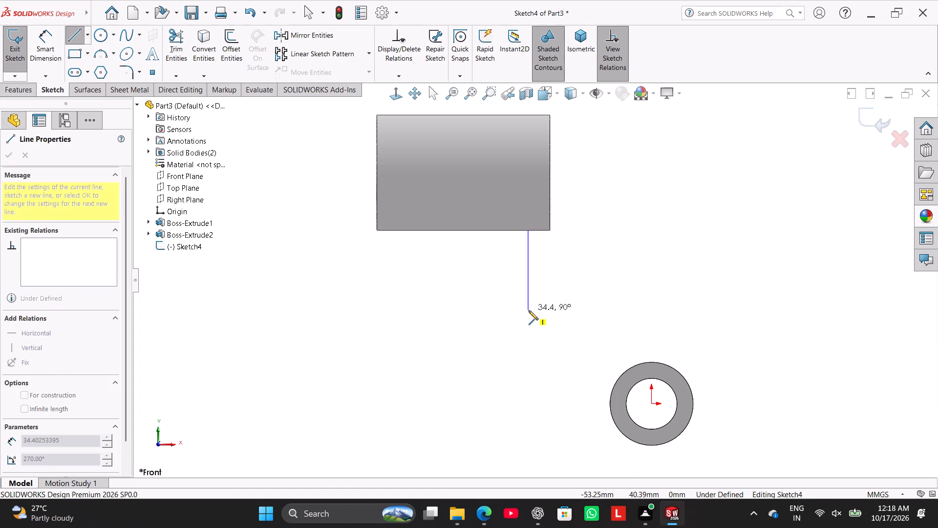
{"action": "left_click", "coordinate": [532, 357]}
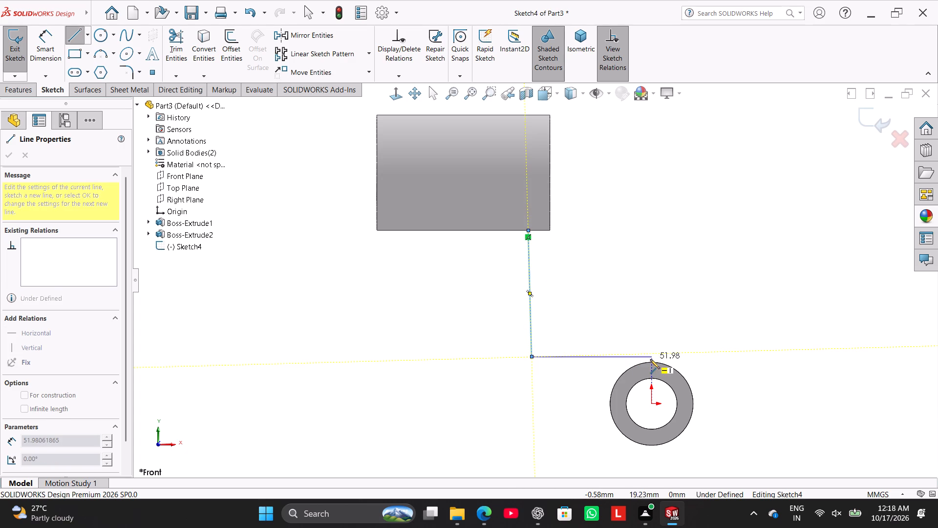
{"action": "left_click", "coordinate": [649, 363]}
{"action": "right_click", "coordinate": [640, 317]}
{"action": "left_click", "coordinate": [662, 324]}
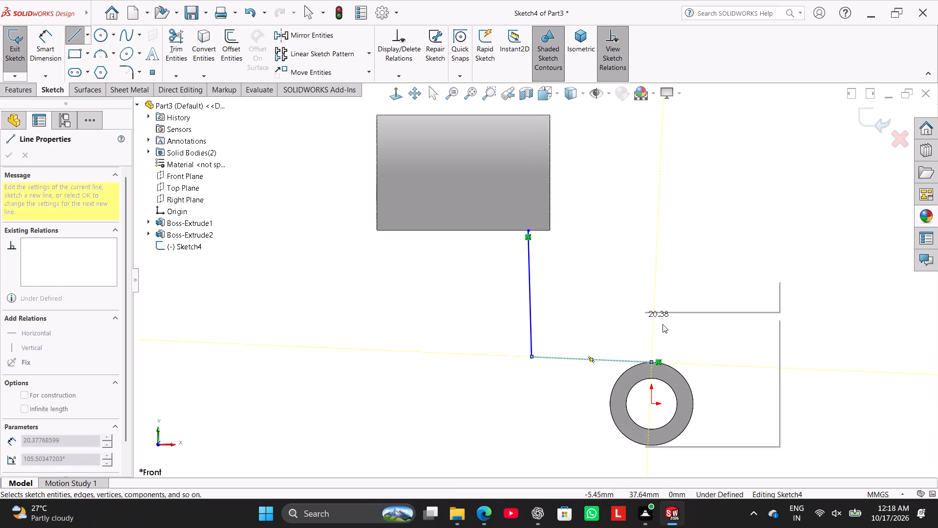
Make the line reaching the hub horizontal and the line below the ring boss vertical.
{"action": "right_click", "coordinate": [573, 357]}
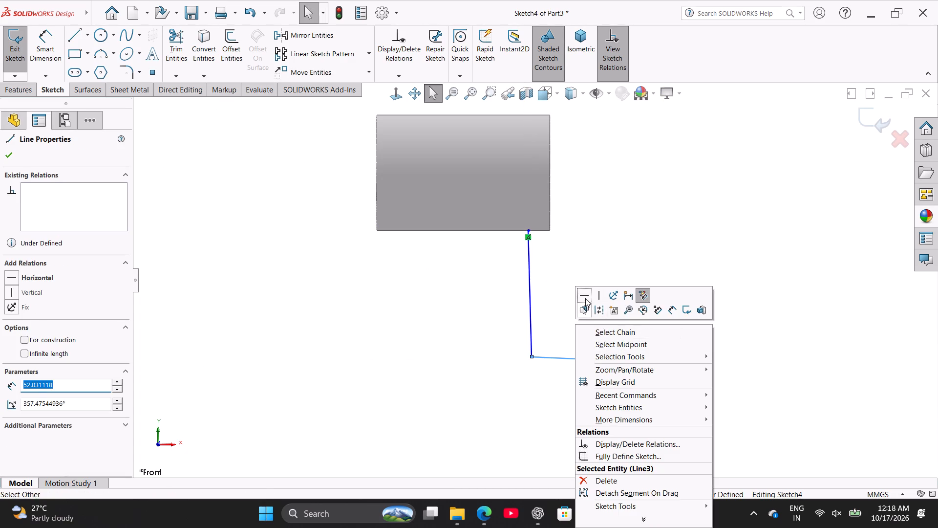
{"action": "left_click", "coordinate": [585, 298]}
{"action": "left_click", "coordinate": [582, 298]}
{"action": "right_click", "coordinate": [532, 288]}
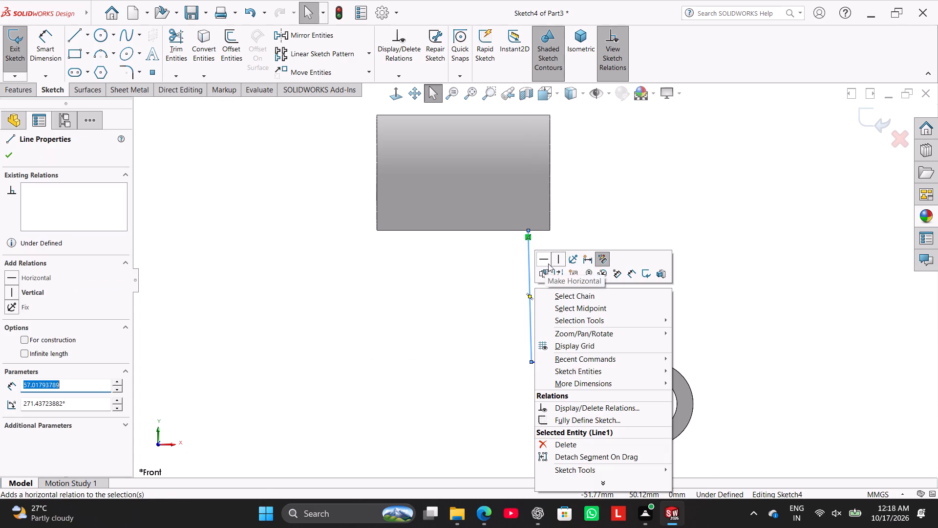
{"action": "left_click", "coordinate": [555, 261]}
{"action": "left_click", "coordinate": [503, 277]}
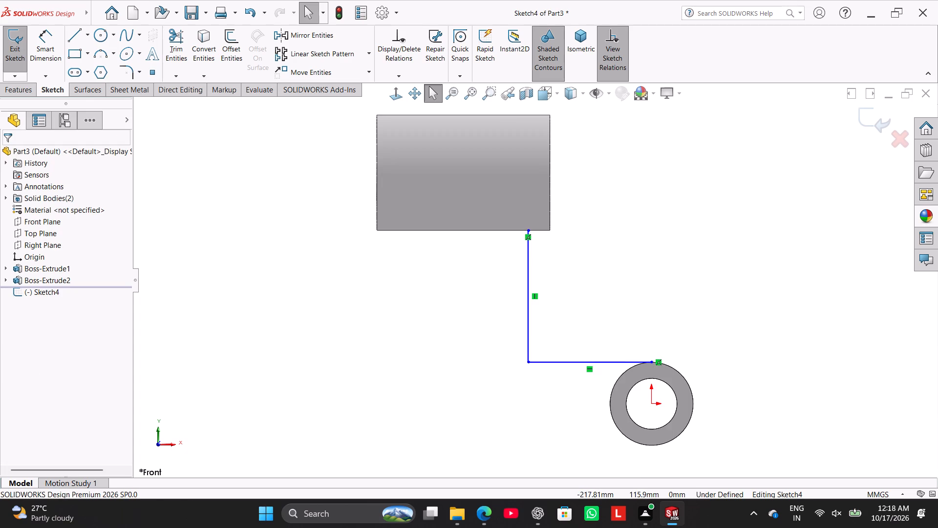
Dimension the vertical line 12 mm from the ring boss's end nearest the hub.
{"action": "left_click", "coordinate": [36, 49]}
{"action": "left_click", "coordinate": [527, 259]}
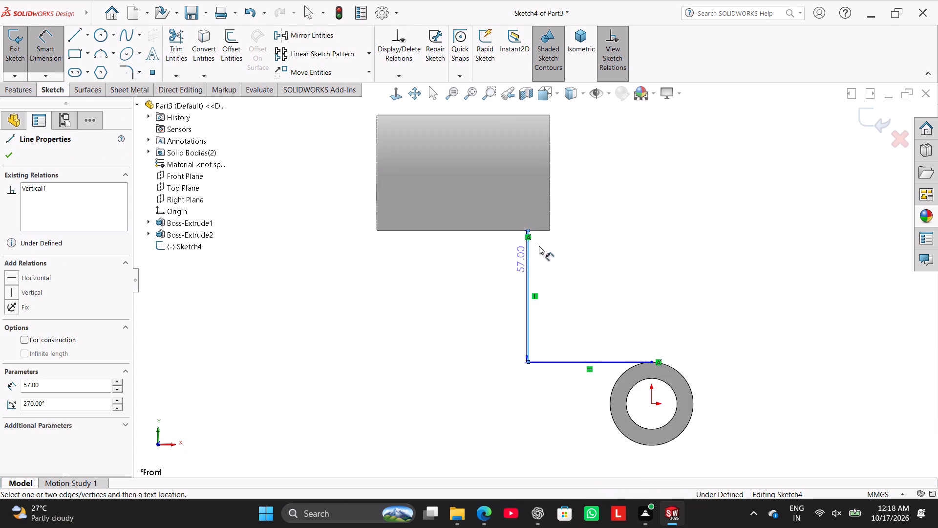
{"action": "left_click", "coordinate": [550, 226]}
{"action": "left_click", "coordinate": [546, 251]}
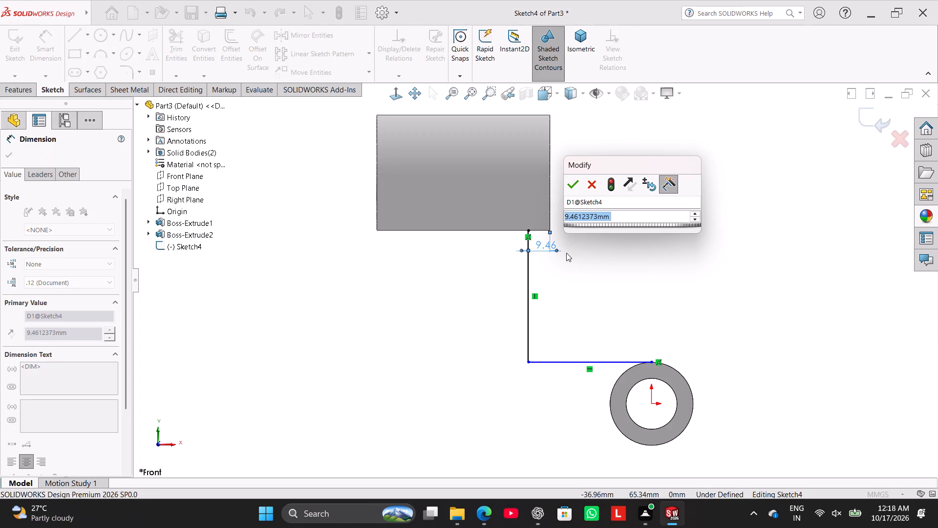
{"action": "type", "text": "12"}
{"action": "key", "text": "Return"}
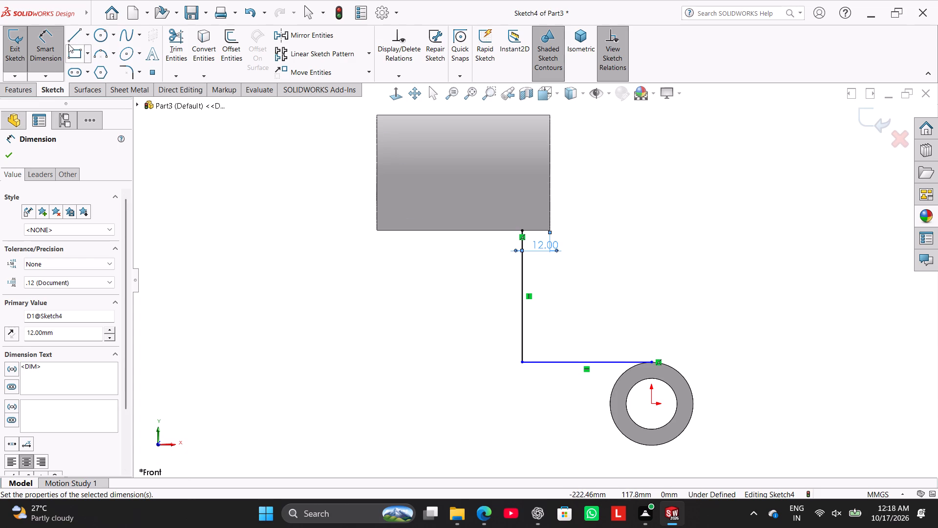
Sketch an outer line about 93 mm down from the ring boss's lower edge near its far end, connected to a line ending at the hub's bottom.
{"action": "left_click", "coordinate": [75, 30]}
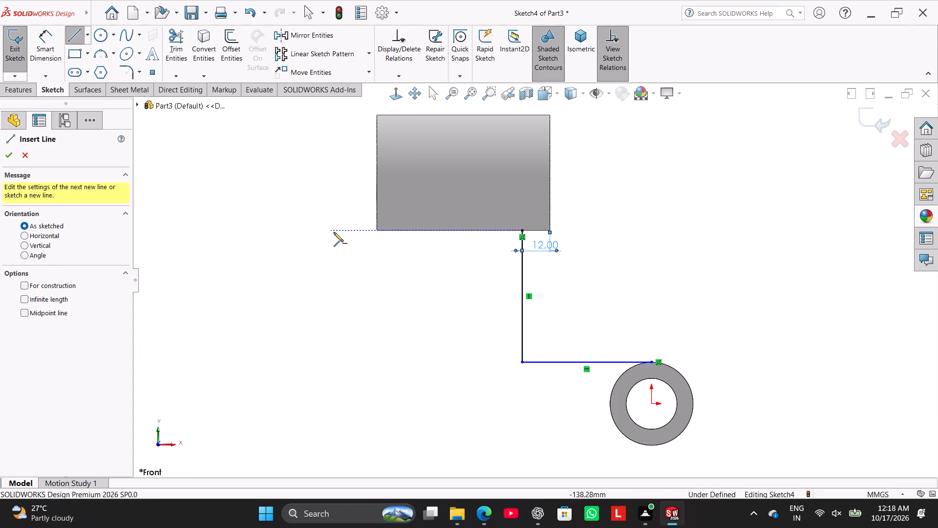
{"action": "left_click", "coordinate": [399, 229]}
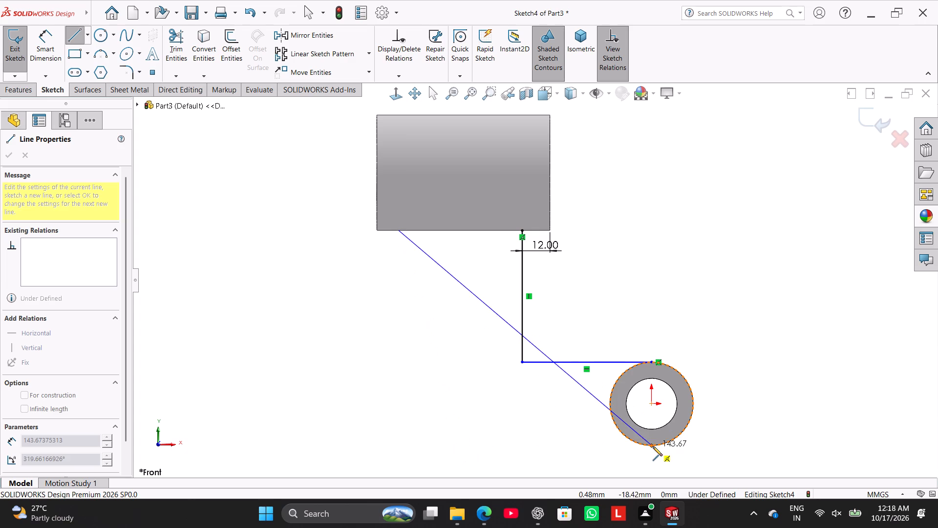
{"action": "left_click", "coordinate": [384, 446]}
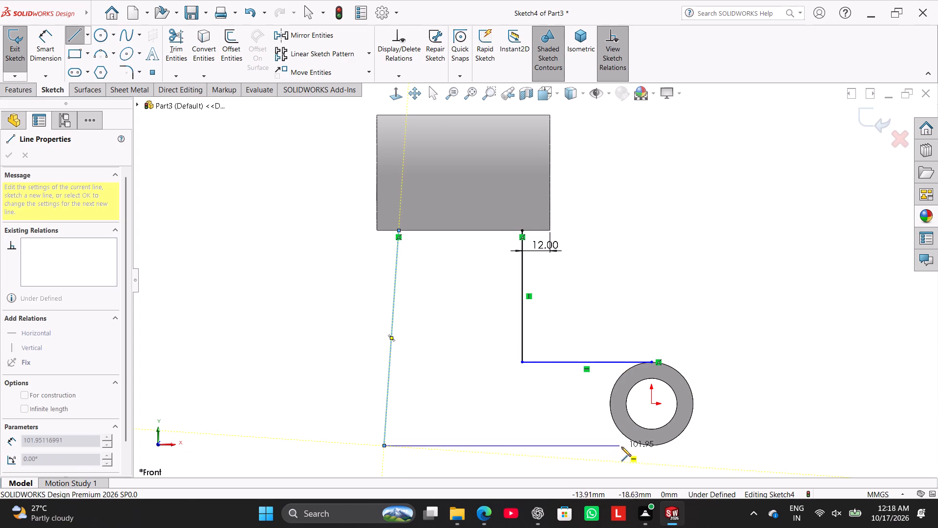
{"action": "left_click", "coordinate": [652, 446]}
{"action": "right_click", "coordinate": [550, 411]}
{"action": "left_click", "coordinate": [566, 408]}
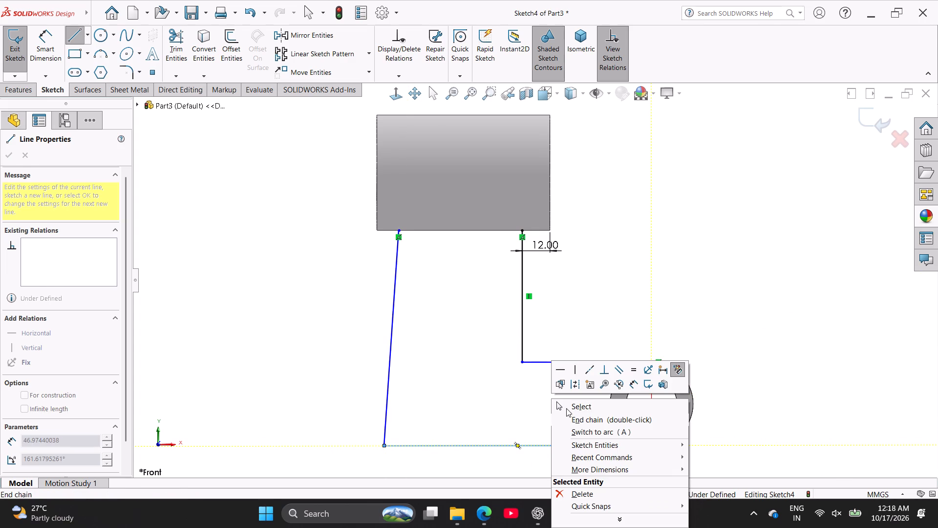
Make the slanted outer line below the ring boss vertical.
{"action": "right_click", "coordinate": [389, 345]}
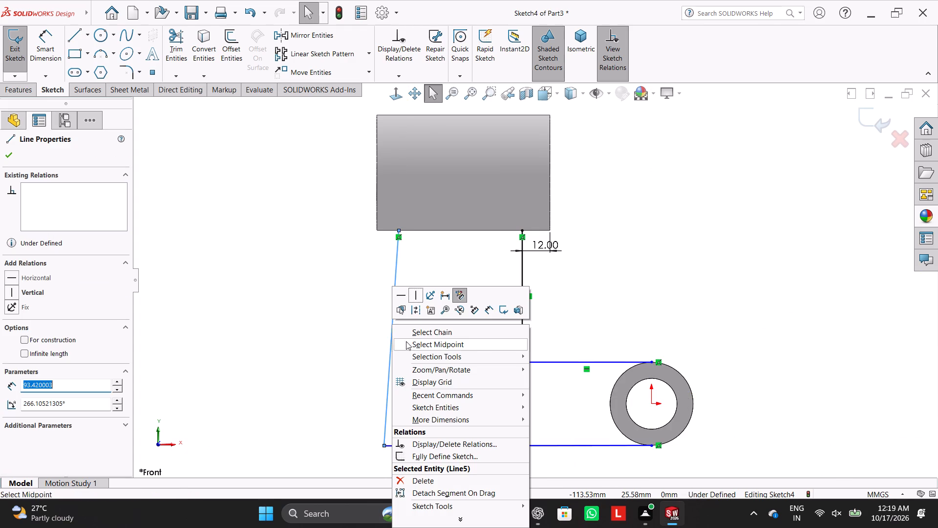
{"action": "left_click", "coordinate": [417, 293]}
{"action": "left_click", "coordinate": [499, 383]}
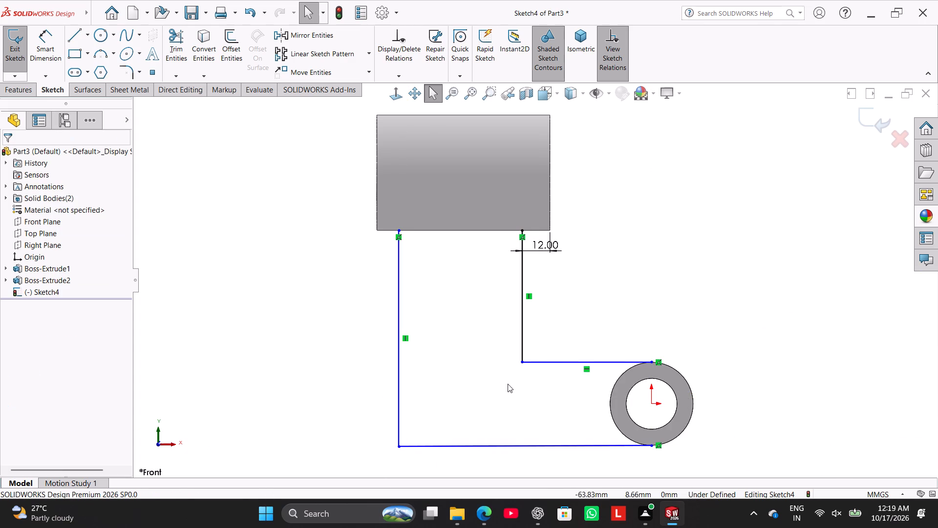
Make both lines reaching the hub, above and below it, tangent to the hub's outer circular edge.
{"action": "left_click", "coordinate": [600, 363], "text": "ctrl"}
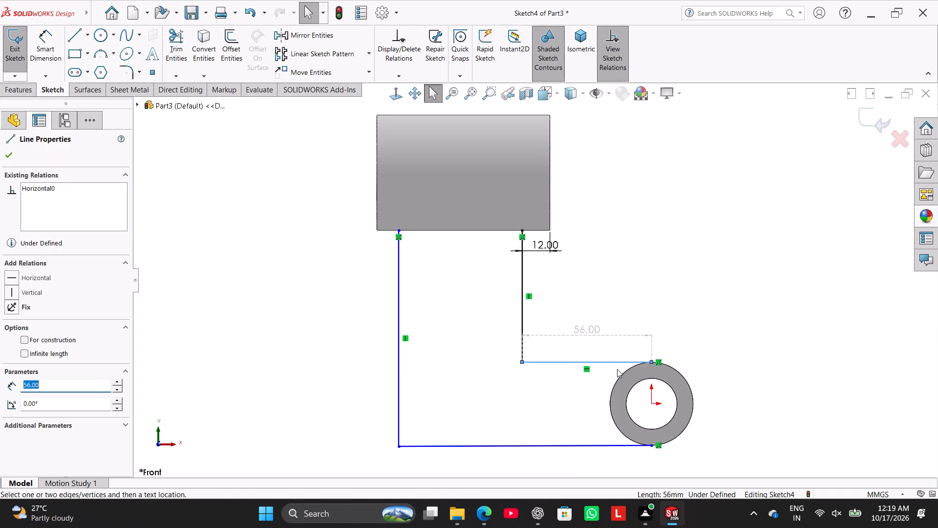
{"action": "left_click", "coordinate": [625, 373], "text": "ctrl"}
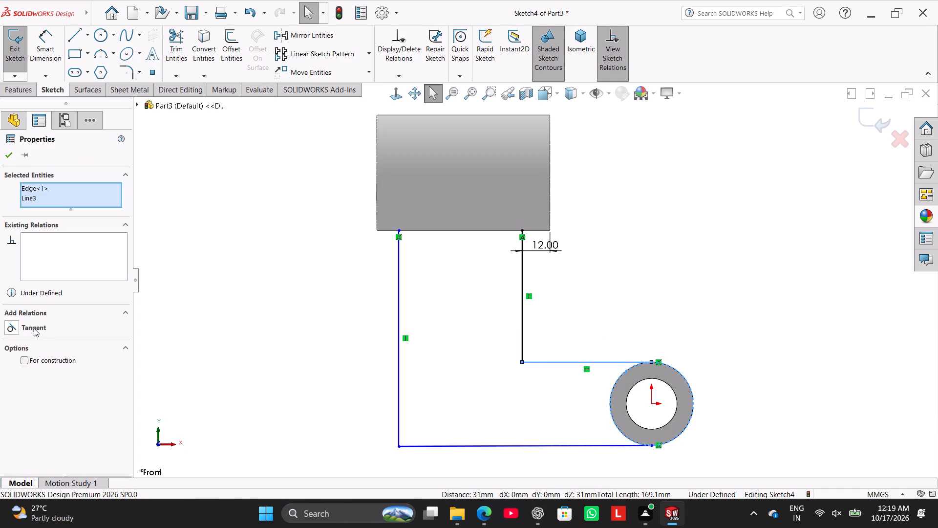
{"action": "left_click", "coordinate": [34, 328]}
{"action": "left_click", "coordinate": [674, 301]}
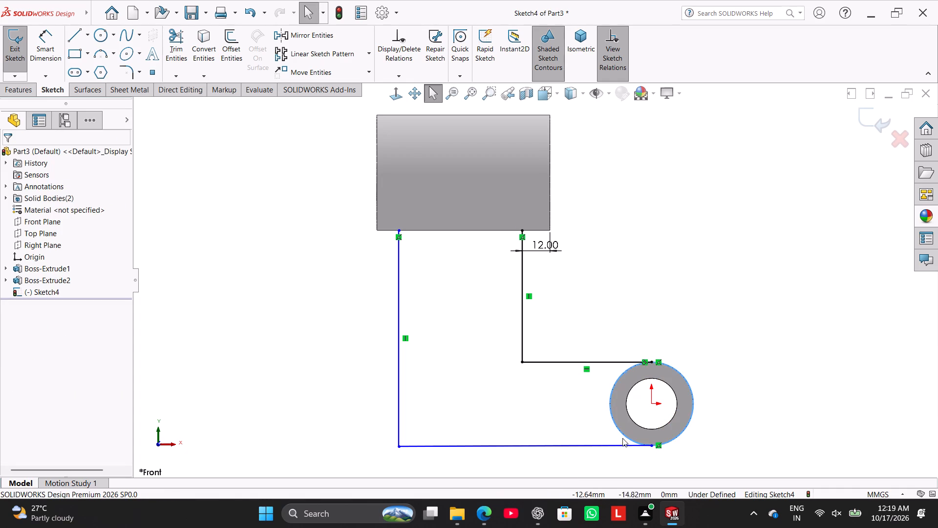
{"action": "left_click", "coordinate": [625, 437], "text": "ctrl"}
{"action": "left_click", "coordinate": [624, 446], "text": "ctrl"}
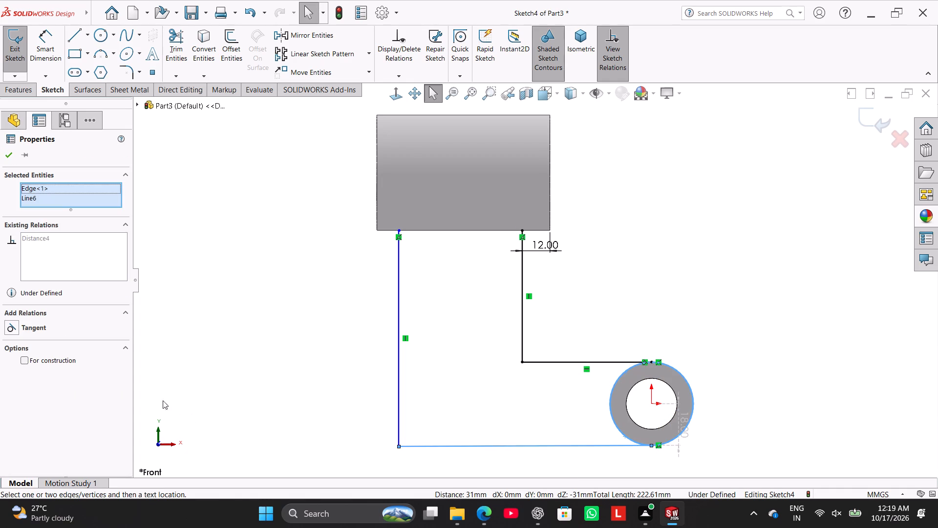
{"action": "left_click", "coordinate": [27, 329]}
{"action": "left_click", "coordinate": [424, 341]}
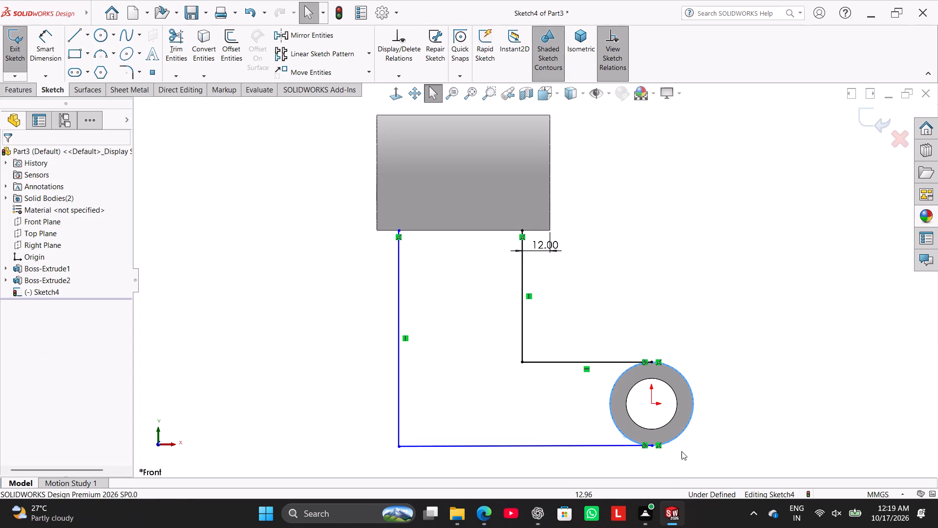
Dimension the outer vertical line 9 mm from the ring boss's end farthest from the hub.
{"action": "scroll", "coordinate": [682, 451], "scroll_direction": "down", "scroll_amount": 2}
{"action": "scroll", "coordinate": [500, 442], "scroll_direction": "up", "scroll_amount": 2}
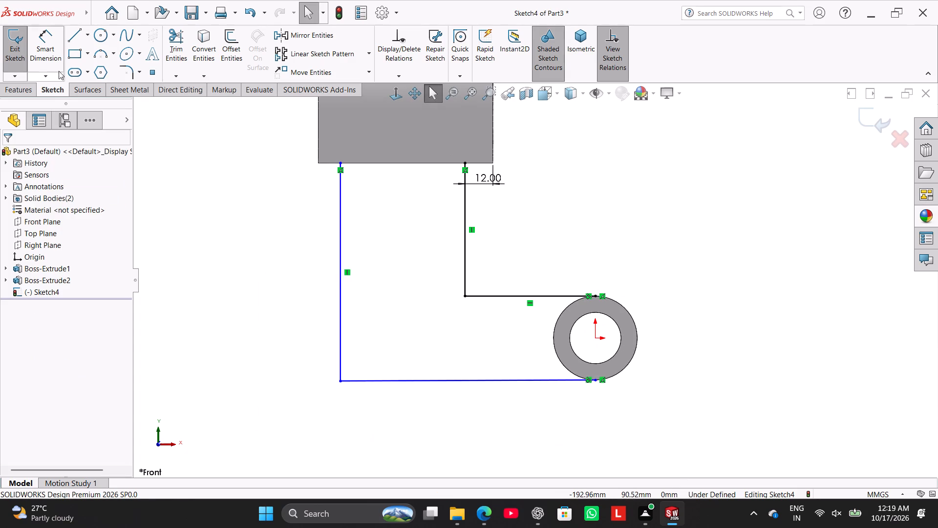
{"action": "left_click", "coordinate": [50, 55]}
{"action": "left_click", "coordinate": [320, 133]}
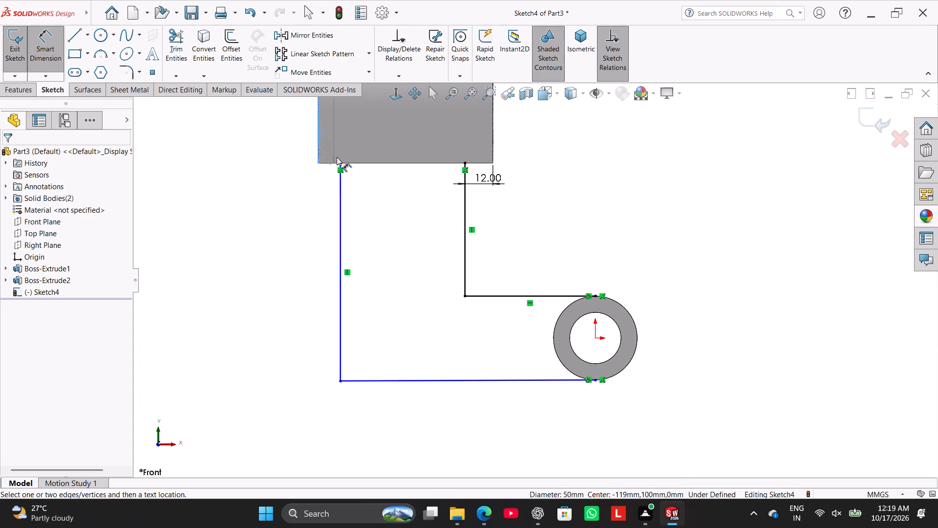
{"action": "left_click", "coordinate": [338, 181]}
{"action": "left_click", "coordinate": [325, 188]}
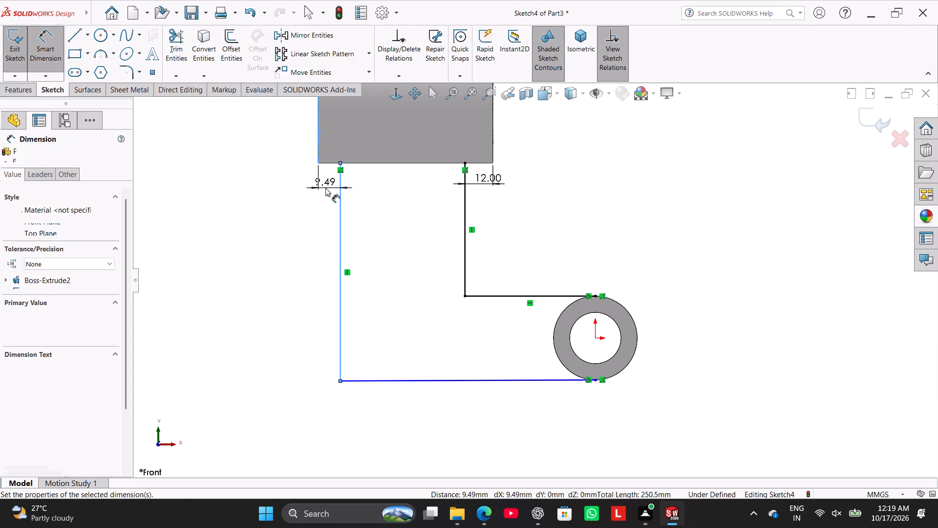
{"action": "key", "text": "9"}
{"action": "key", "text": "Return"}
{"action": "right_click", "coordinate": [309, 246]}
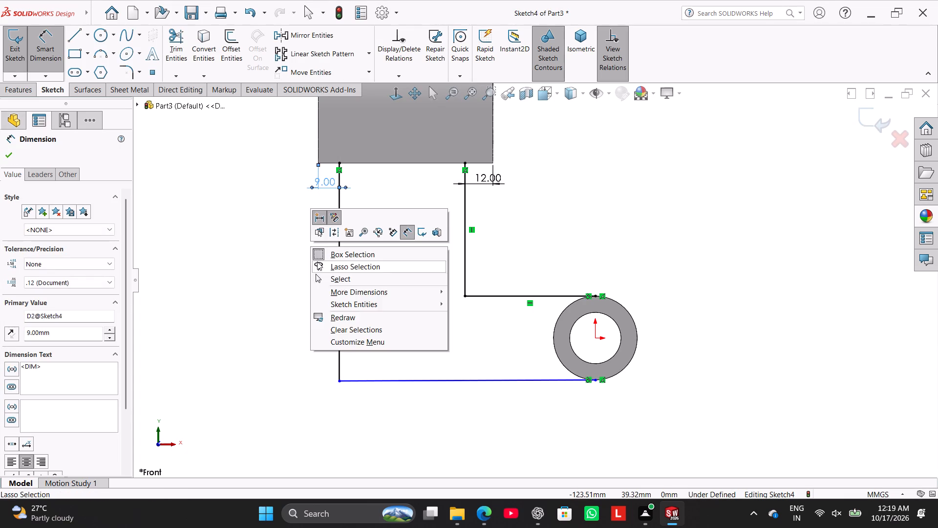
{"action": "left_click", "coordinate": [330, 277]}
Make the bottom line of the arm profile, ending at the hub's underside, horizontal.
{"action": "right_click", "coordinate": [450, 379]}
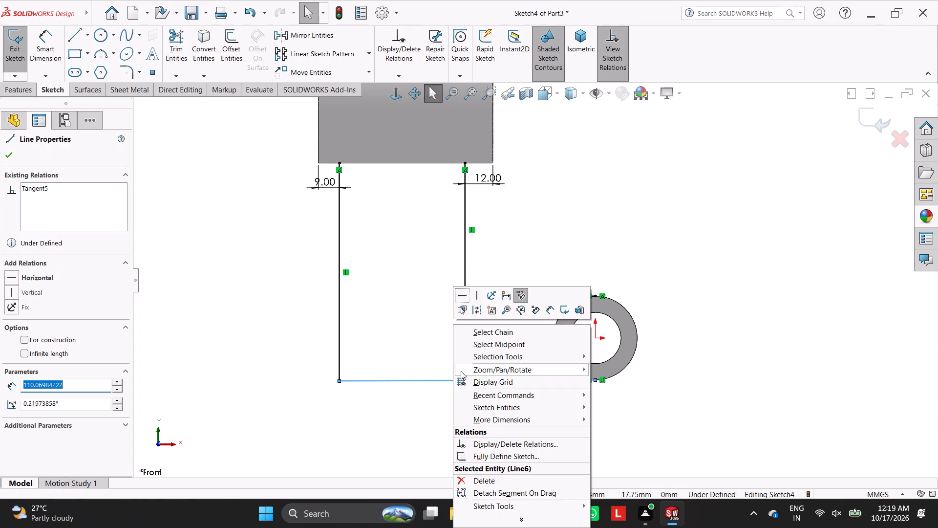
{"action": "left_click", "coordinate": [460, 296]}
{"action": "left_click", "coordinate": [432, 305]}
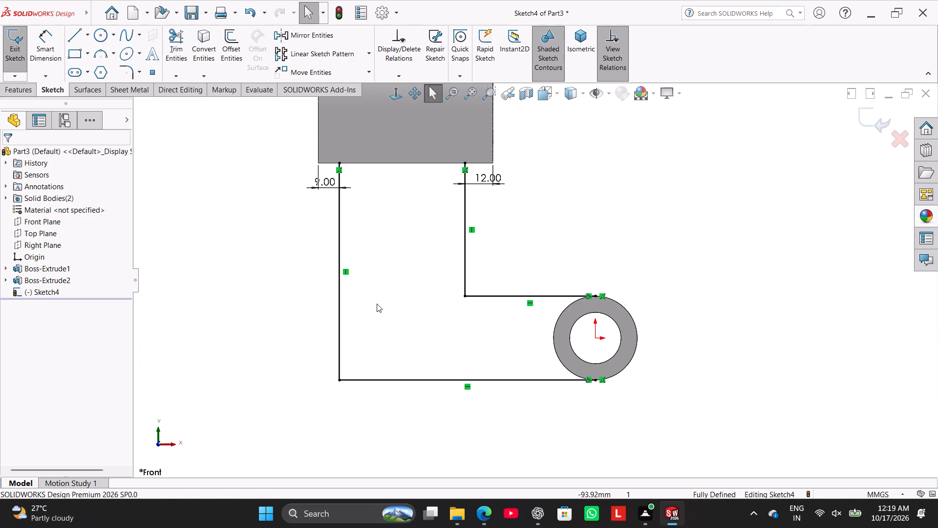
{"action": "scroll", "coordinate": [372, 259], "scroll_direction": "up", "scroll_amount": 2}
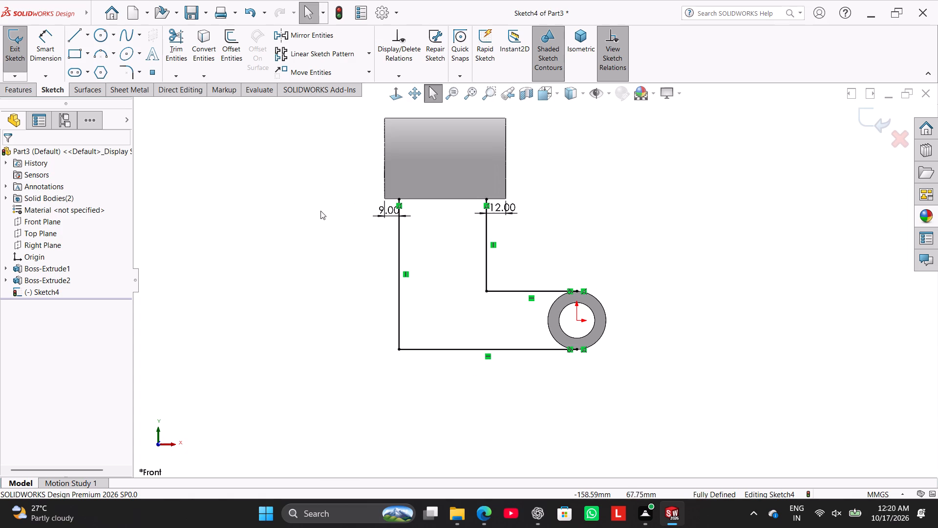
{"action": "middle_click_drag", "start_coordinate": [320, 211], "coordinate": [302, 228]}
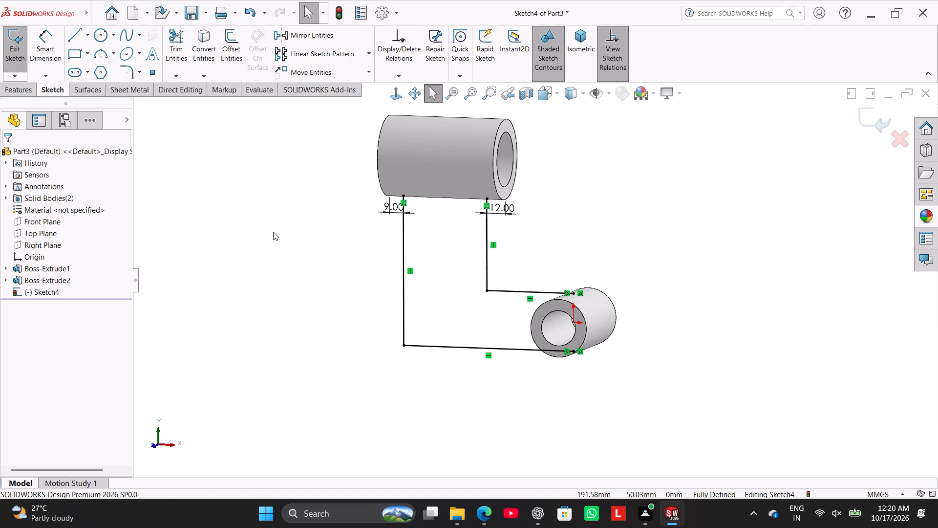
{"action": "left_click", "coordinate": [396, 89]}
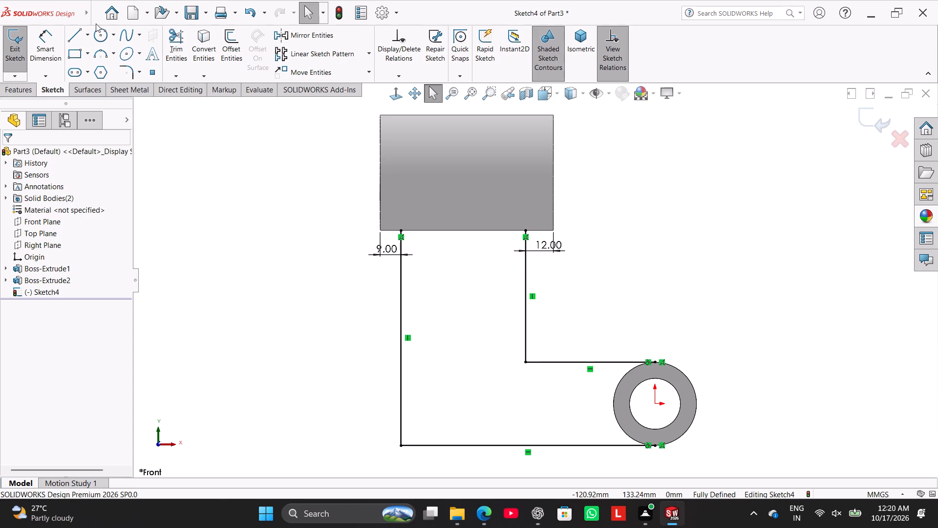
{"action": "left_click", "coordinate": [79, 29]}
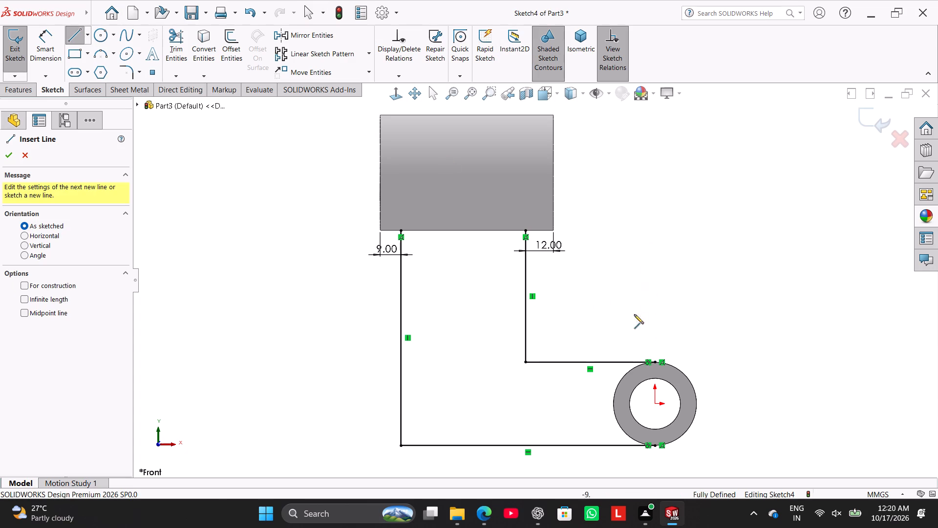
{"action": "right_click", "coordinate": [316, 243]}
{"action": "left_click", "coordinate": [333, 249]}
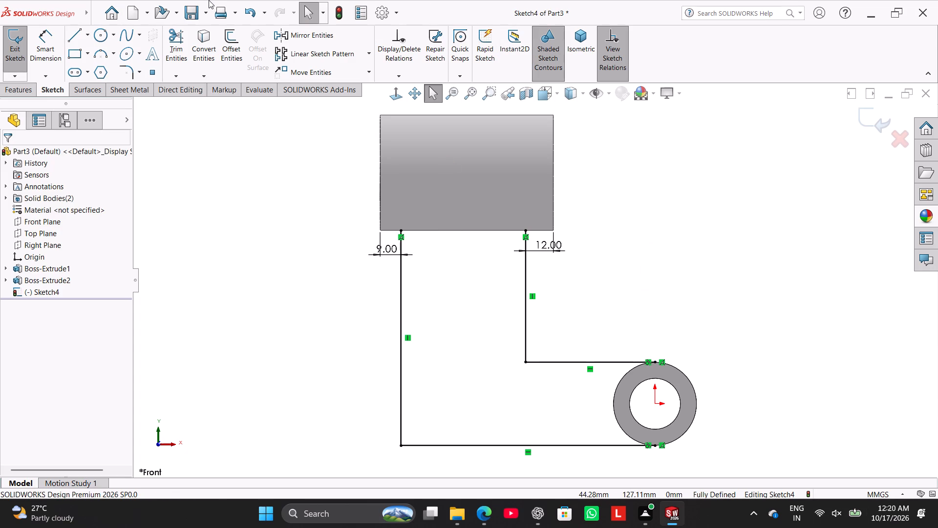
Convert the hub's 36 mm outer circular edge into a sketch circle.
{"action": "left_click", "coordinate": [198, 42]}
{"action": "left_click", "coordinate": [626, 373]}
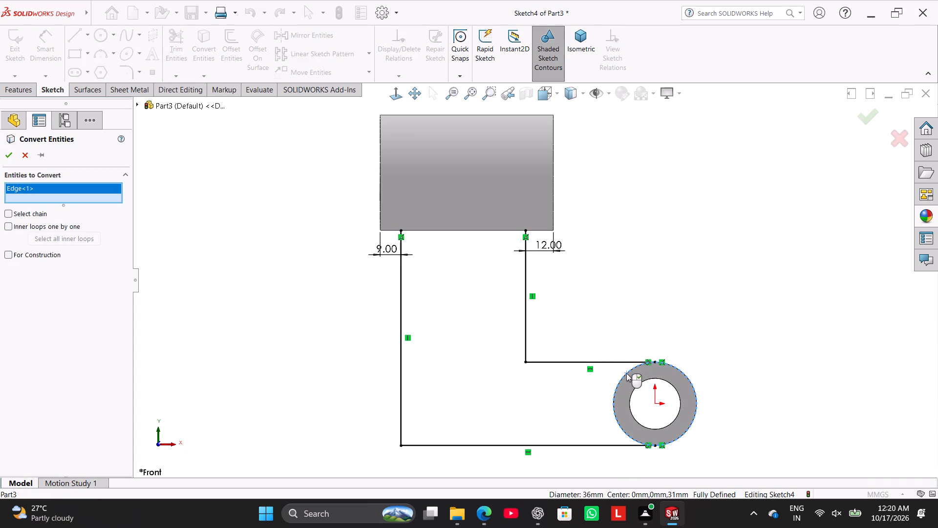
{"action": "left_click", "coordinate": [6, 161]}
Trim away the half of the converted hub circle that faces away from the arm.
{"action": "left_click", "coordinate": [173, 39]}
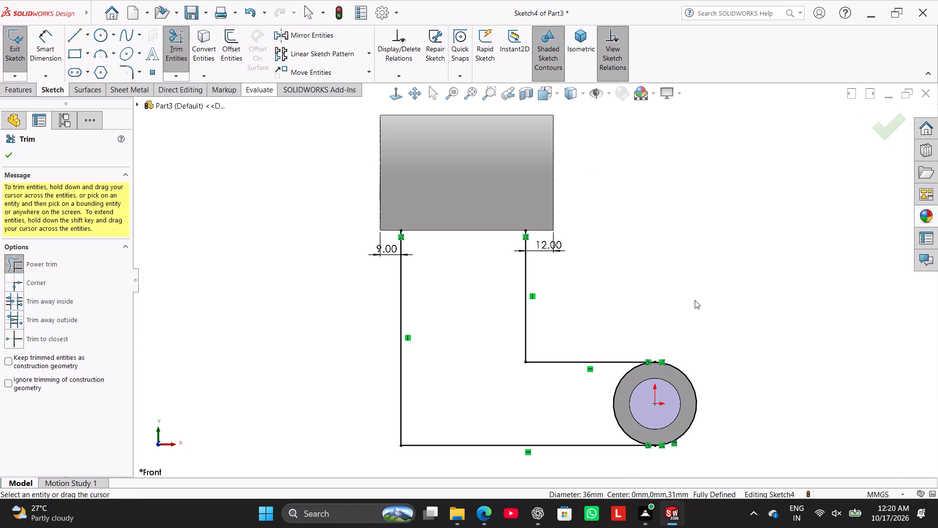
{"action": "left_click_drag", "start_coordinate": [711, 326], "coordinate": [689, 419]}
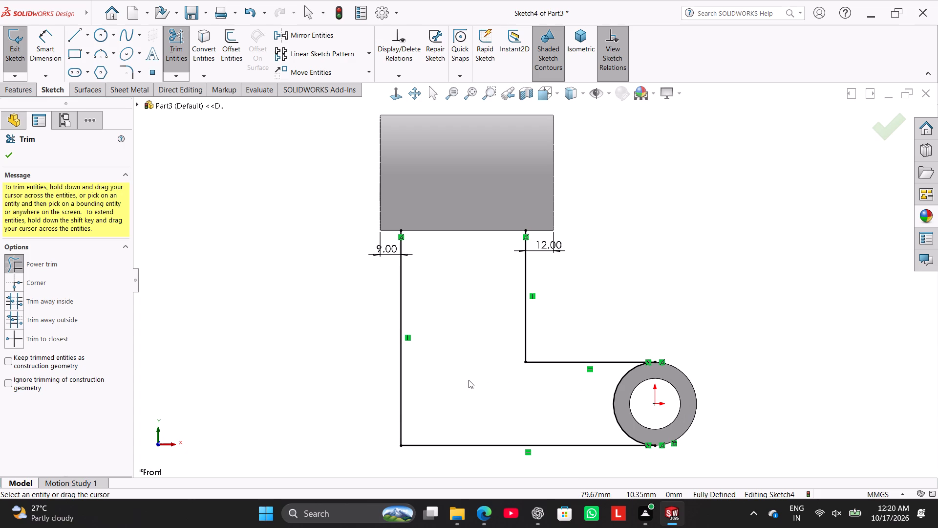
{"action": "right_click", "coordinate": [463, 375]}
{"action": "left_click", "coordinate": [438, 363]}
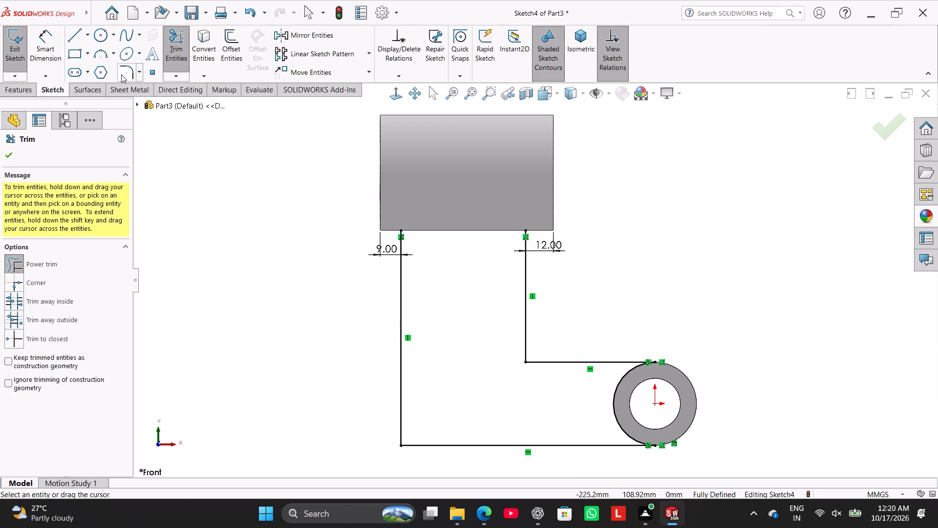
Fillet the arm profile's inner corner with a 12 mm radius.
{"action": "left_click", "coordinate": [125, 73]}
{"action": "left_click", "coordinate": [526, 340]}
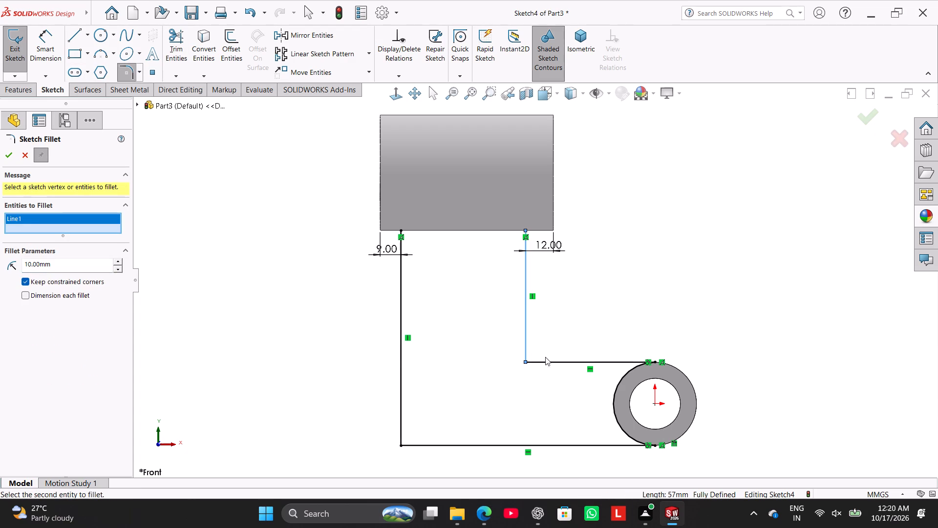
{"action": "left_click", "coordinate": [553, 362]}
{"action": "double_click", "coordinate": [90, 267]}
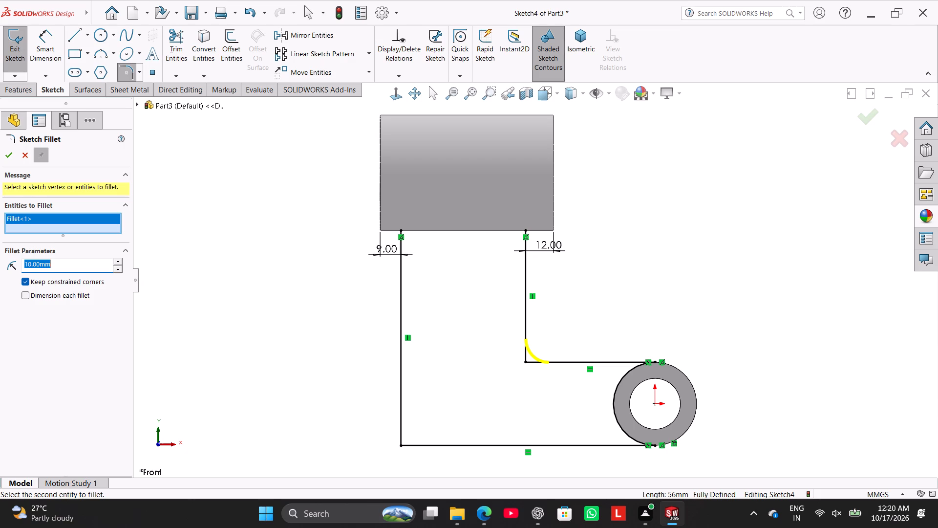
{"action": "type", "text": "12"}
{"action": "key", "text": "Return"}
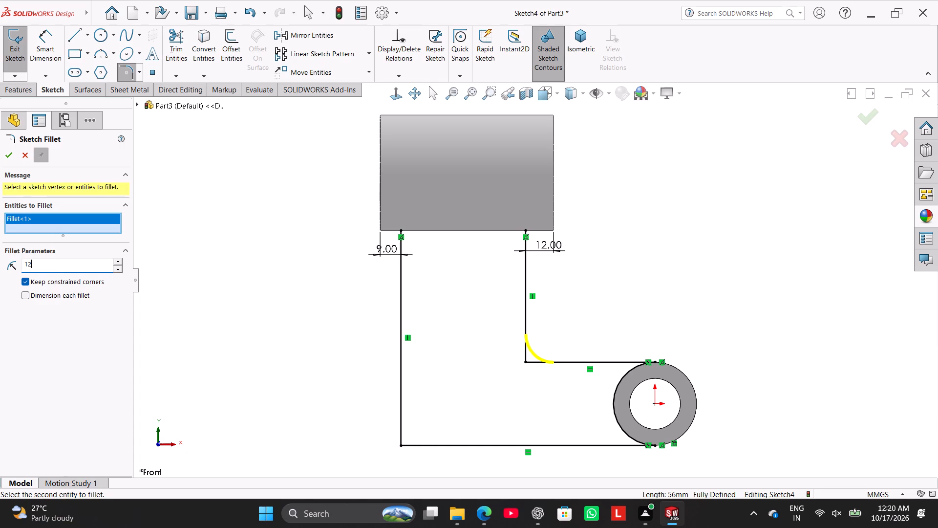
{"action": "left_click", "coordinate": [5, 151]}
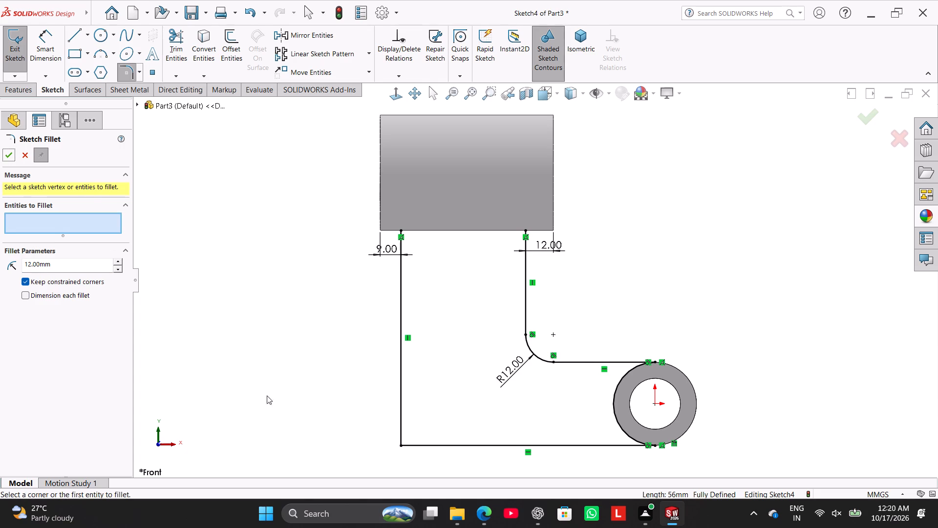
Fillet the arm profile's outer corner with a 66 mm radius.
{"action": "left_click", "coordinate": [401, 376]}
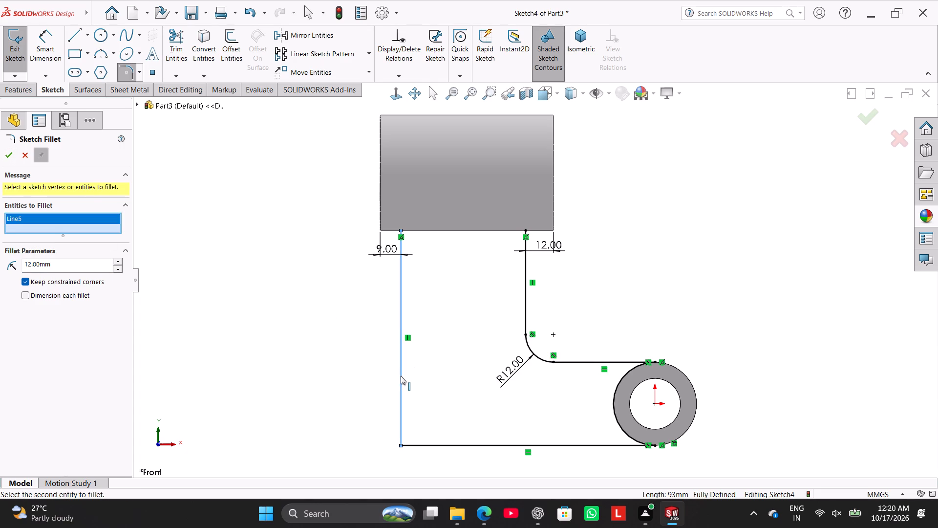
{"action": "left_click", "coordinate": [442, 447]}
{"action": "double_click", "coordinate": [76, 271]}
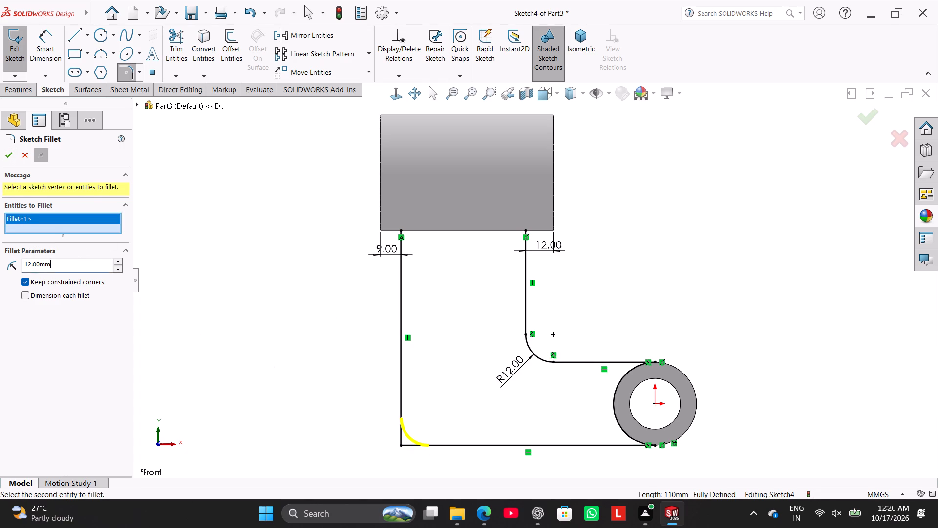
{"action": "type", "text": "66"}
{"action": "key", "text": "Return"}
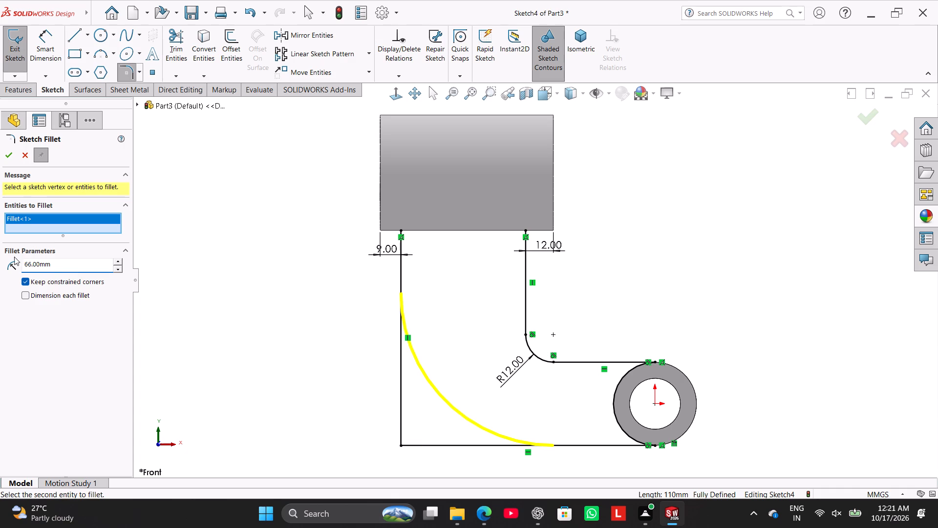
{"action": "left_click", "coordinate": [10, 158]}
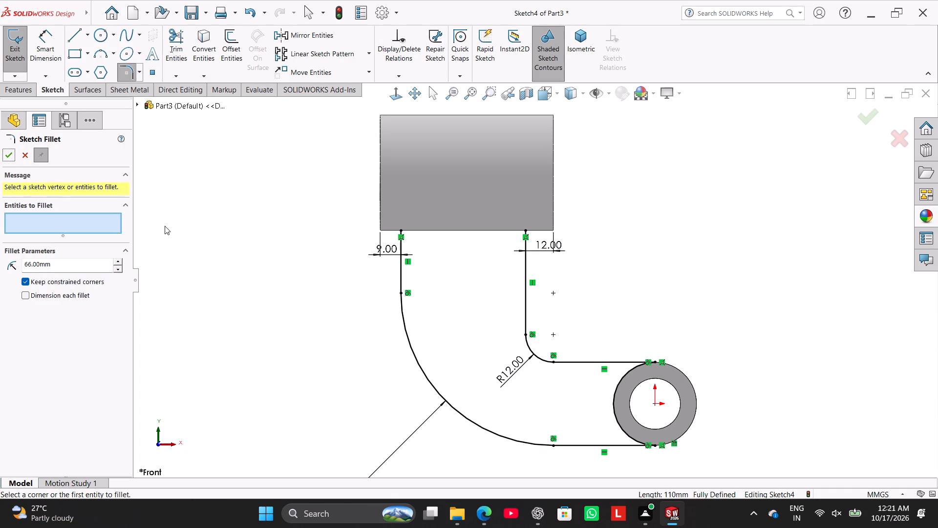
{"action": "left_click", "coordinate": [165, 226]}
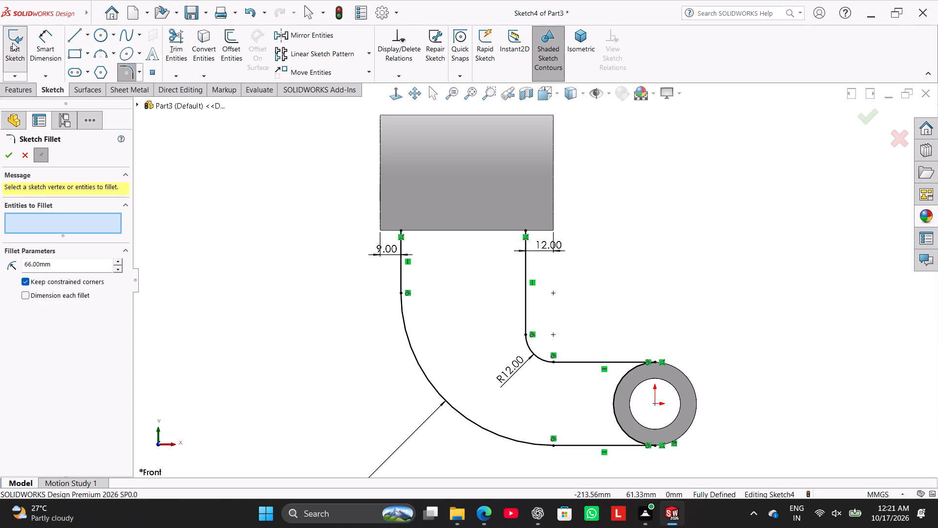
Close the arm profile with a 54 mm horizontal line along the ring boss's lower edge, joining the upper ends of both vertical lines.
{"action": "left_click", "coordinate": [70, 34]}
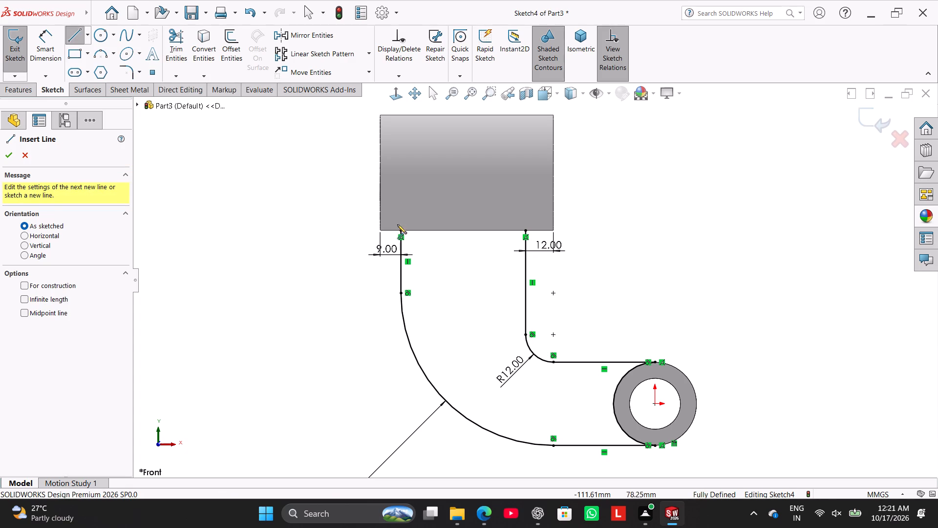
{"action": "left_click", "coordinate": [400, 232]}
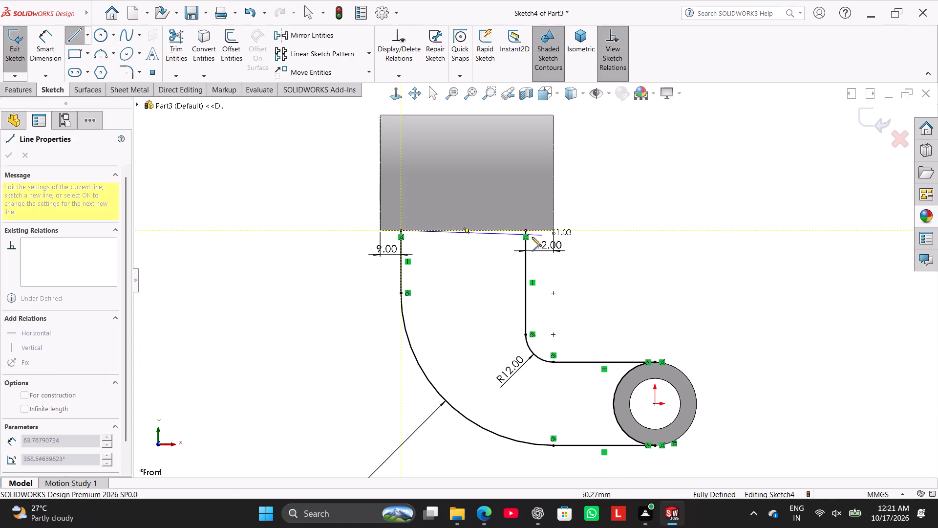
{"action": "left_click", "coordinate": [526, 231]}
{"action": "right_click", "coordinate": [312, 236]}
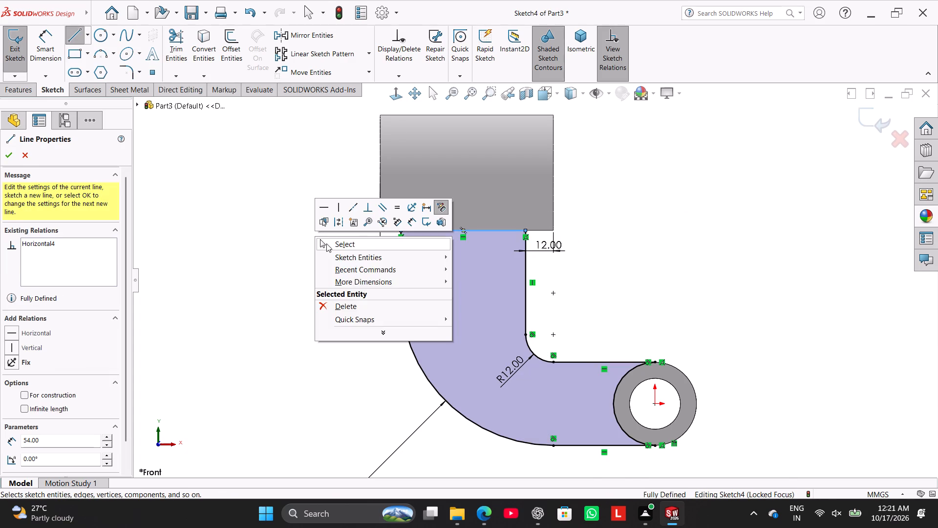
Extrude the closed arm profile 50 mm mid-plane with merge result on.
{"action": "left_click", "coordinate": [326, 243]}
{"action": "left_click", "coordinate": [28, 91]}
{"action": "left_click", "coordinate": [35, 45]}
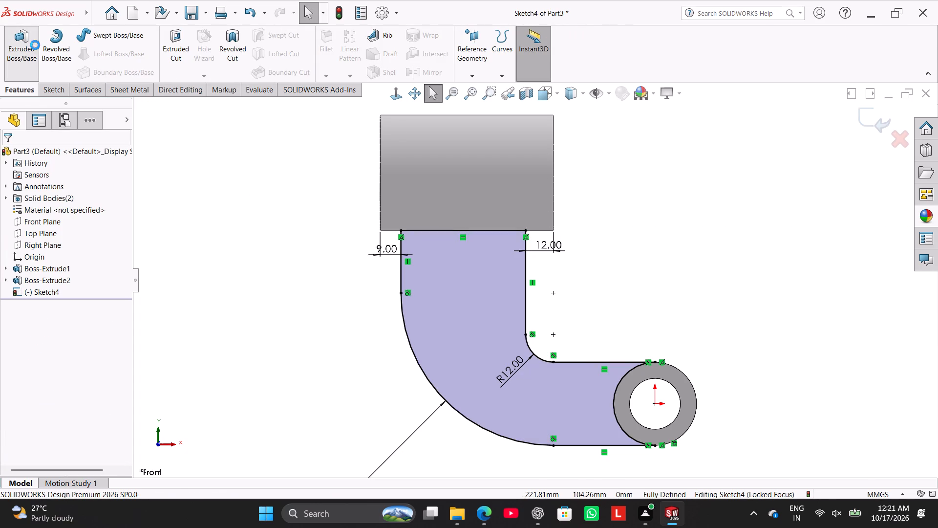
{"action": "middle_click_drag", "start_coordinate": [189, 202], "coordinate": [138, 229]}
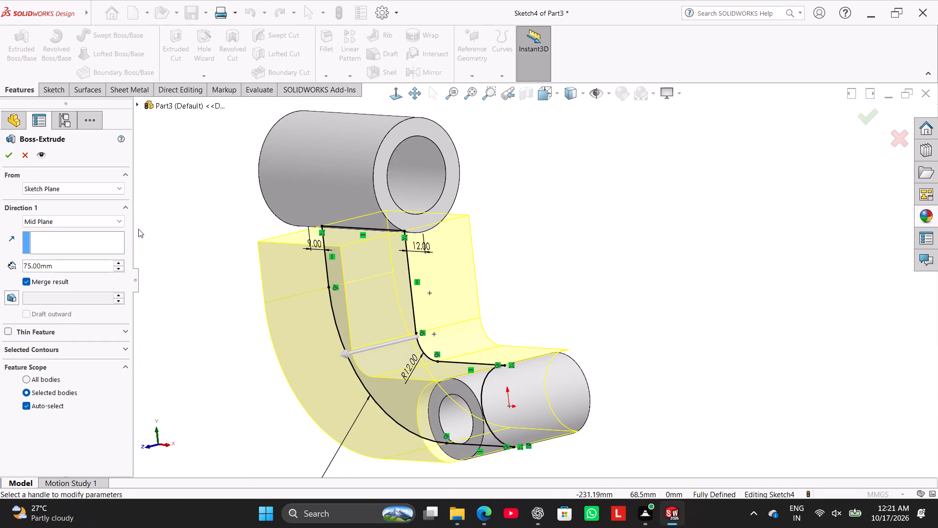
{"action": "double_click", "coordinate": [70, 262]}
{"action": "type", "text": "50"}
{"action": "key", "text": "Return"}
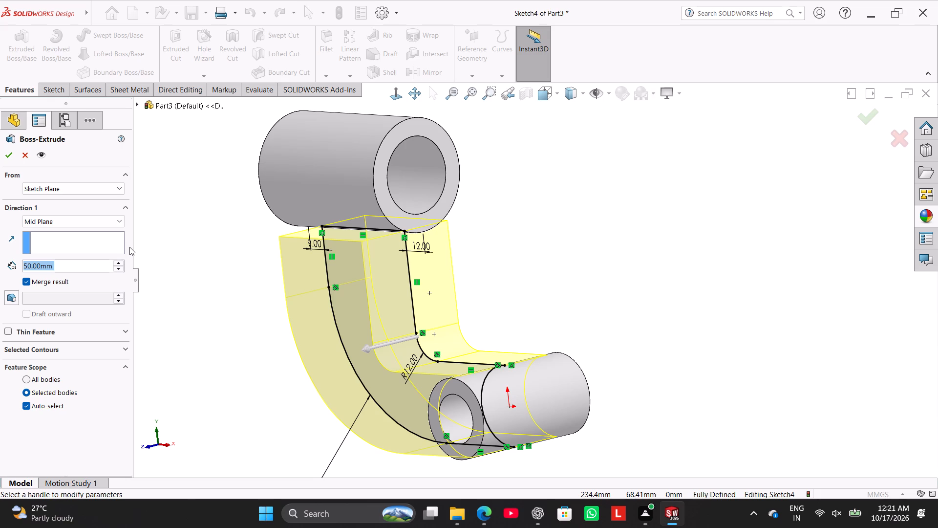
{"action": "left_click", "coordinate": [8, 153]}
{"action": "left_click", "coordinate": [134, 194]}
Reopen the arm extrusion's sketch and delete the coincident relations at both ends of its top horizontal line.
{"action": "middle_click_drag", "start_coordinate": [232, 244], "coordinate": [193, 308]}
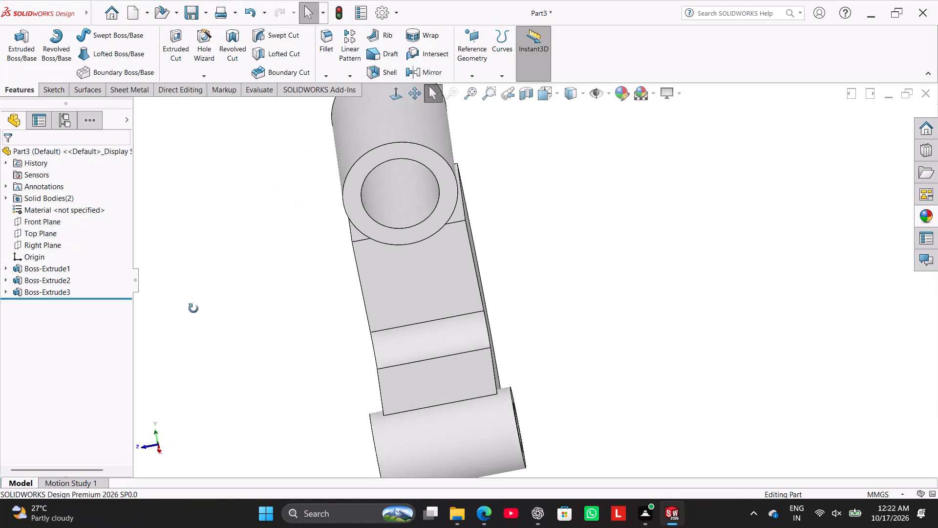
{"action": "middle_click_drag", "start_coordinate": [193, 308], "coordinate": [217, 305]}
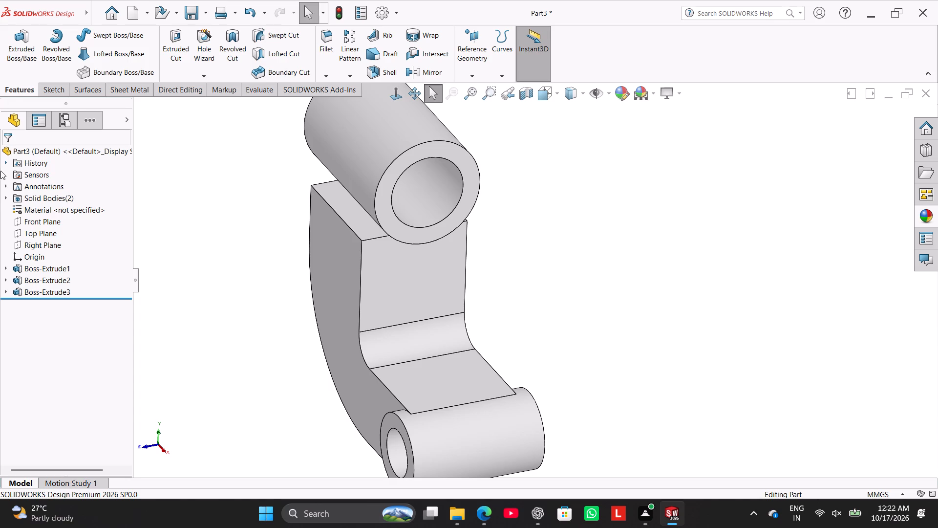
{"action": "right_click", "coordinate": [35, 286]}
{"action": "left_click", "coordinate": [62, 261]}
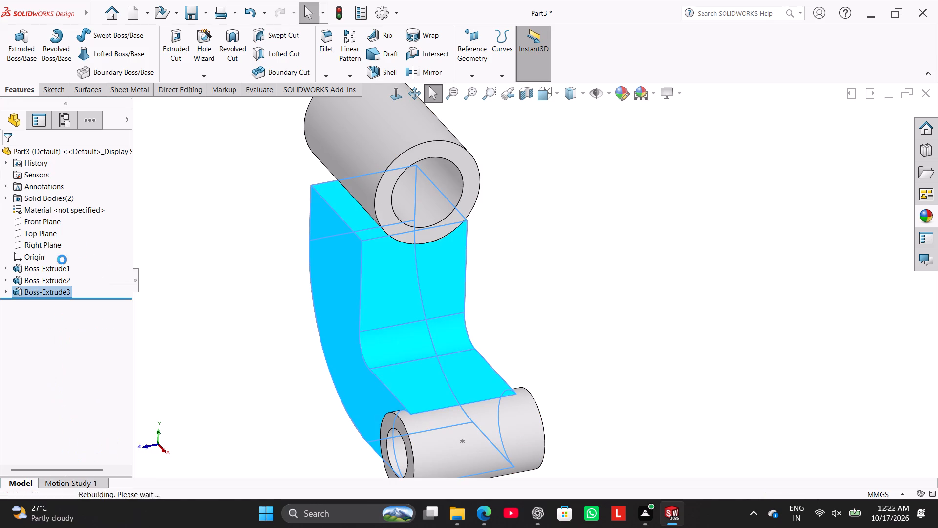
{"action": "scroll", "coordinate": [492, 222], "scroll_direction": "down", "scroll_amount": 2}
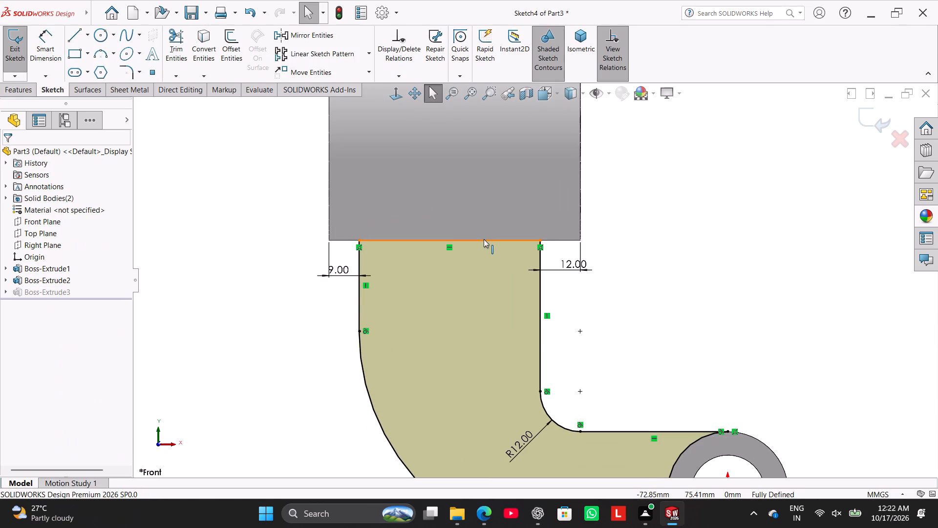
{"action": "right_click", "coordinate": [544, 247]}
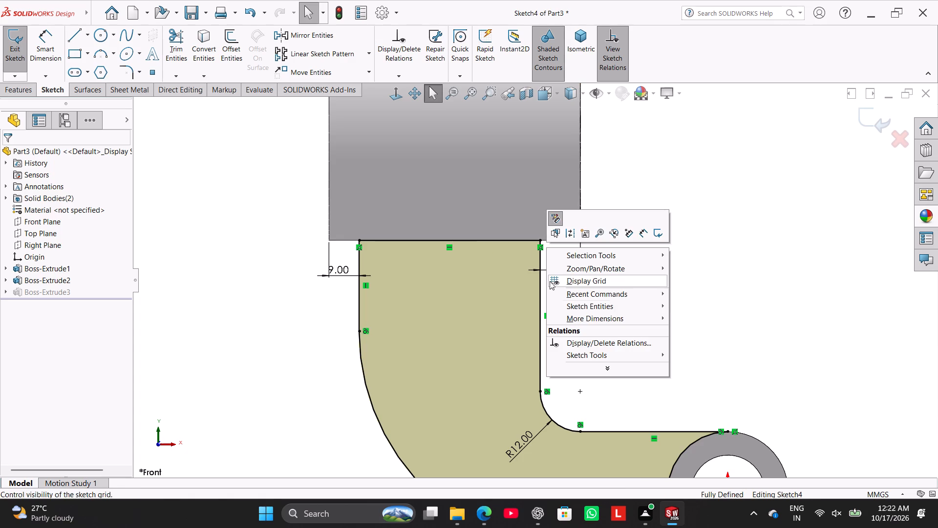
{"action": "left_click", "coordinate": [304, 220]}
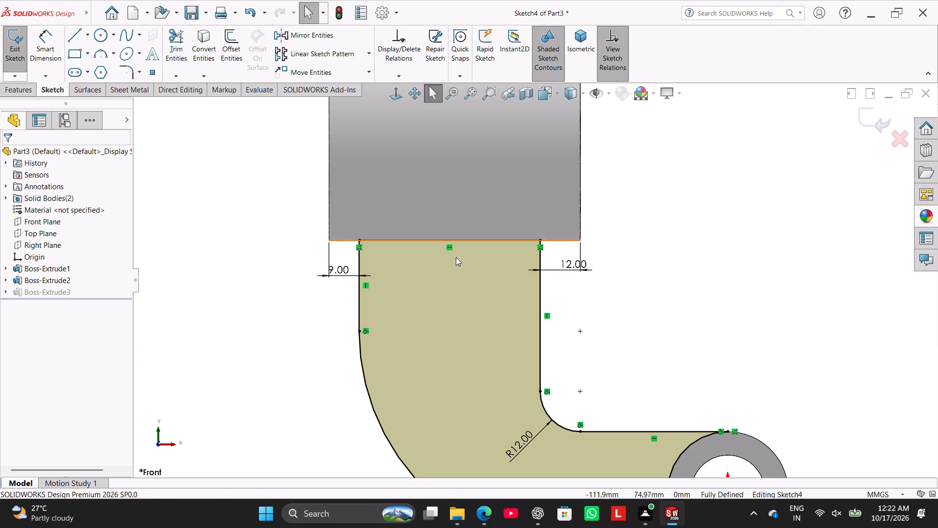
{"action": "right_click", "coordinate": [541, 248]}
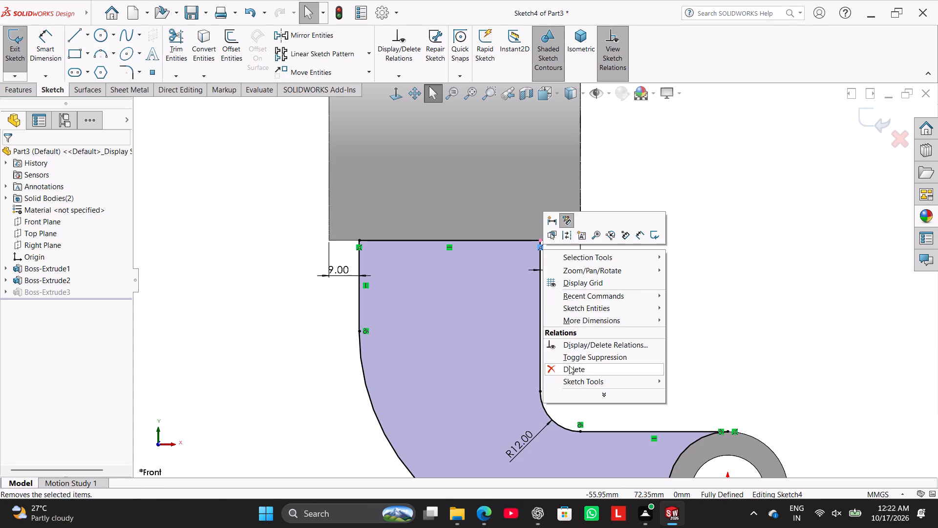
{"action": "left_click", "coordinate": [571, 366]}
{"action": "right_click", "coordinate": [358, 247]}
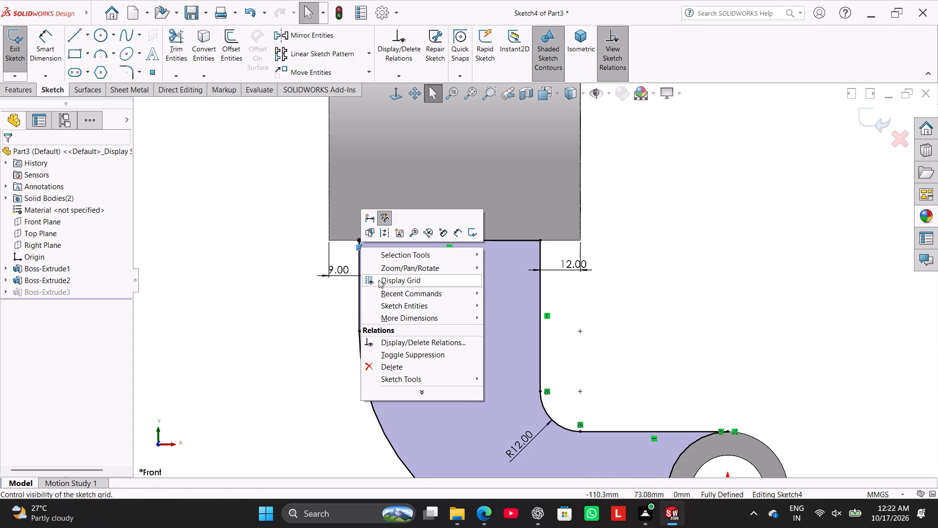
{"action": "left_click", "coordinate": [397, 366]}
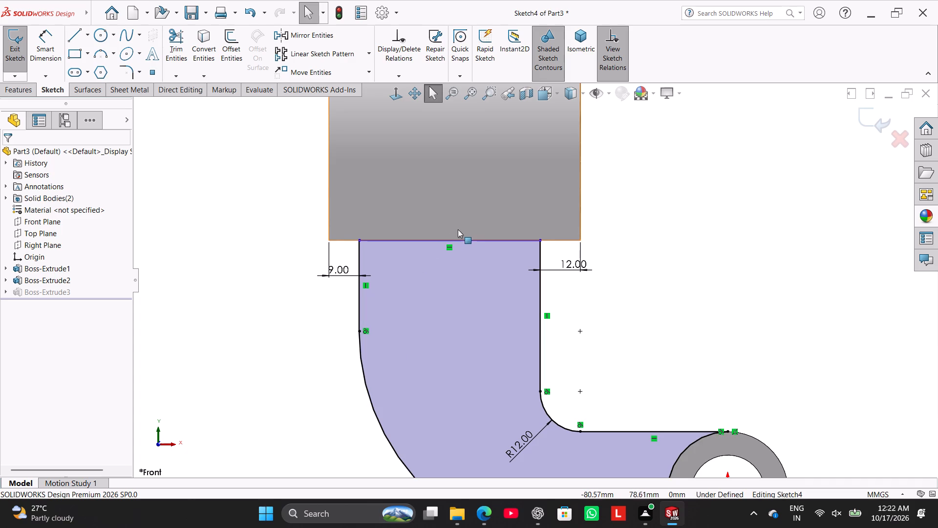
Move the arm profile's top line upward into the ring boss and exit the sketch to rebuild the arm.
{"action": "left_click_drag", "start_coordinate": [463, 240], "coordinate": [466, 195]}
{"action": "left_click", "coordinate": [271, 198]}
{"action": "middle_click_drag", "start_coordinate": [280, 187], "coordinate": [238, 219]}
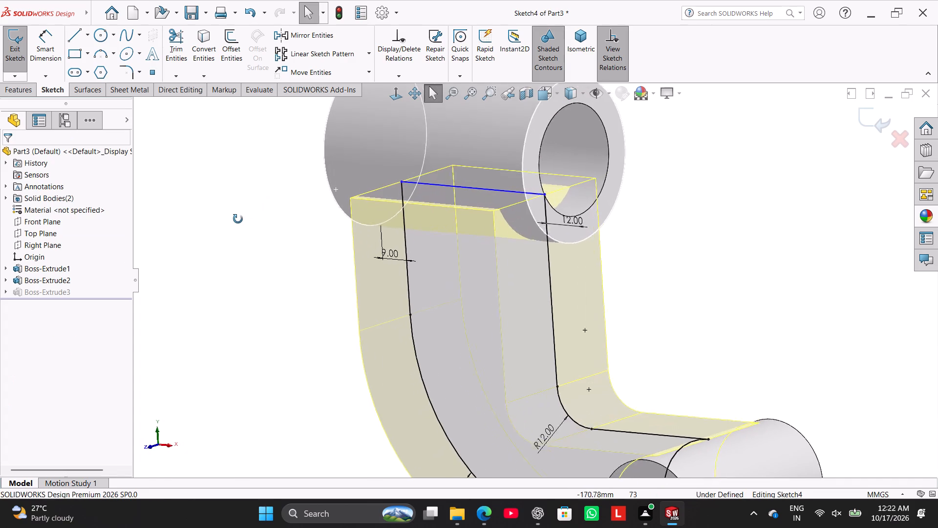
{"action": "middle_click_drag", "start_coordinate": [238, 219], "coordinate": [223, 229]}
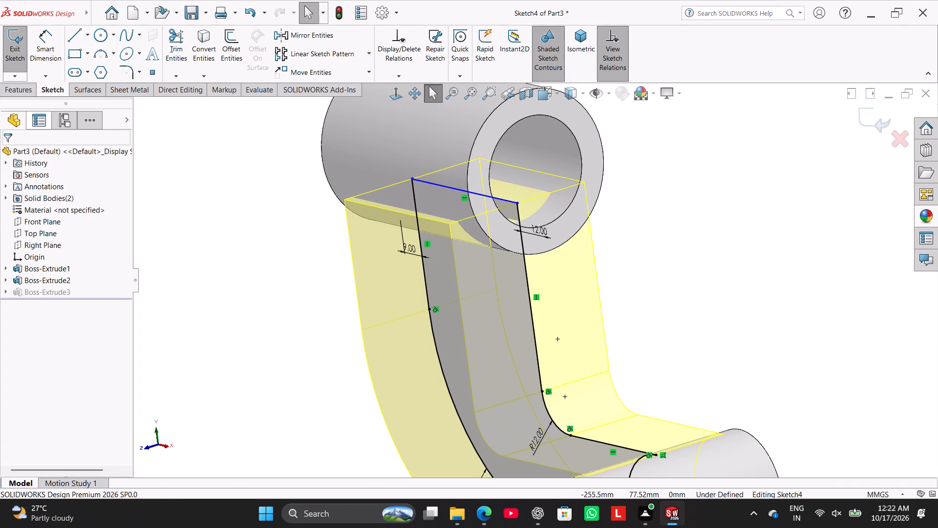
{"action": "left_click", "coordinate": [17, 53]}
{"action": "left_click", "coordinate": [186, 164]}
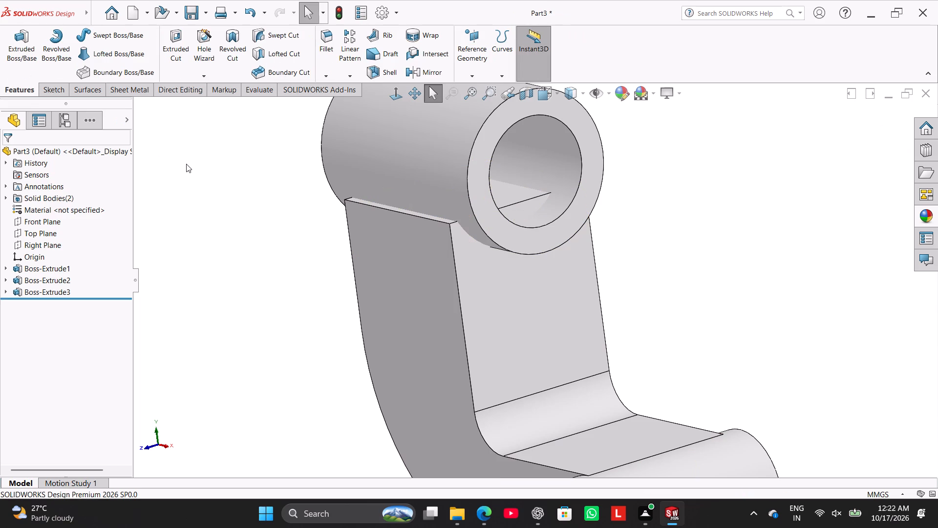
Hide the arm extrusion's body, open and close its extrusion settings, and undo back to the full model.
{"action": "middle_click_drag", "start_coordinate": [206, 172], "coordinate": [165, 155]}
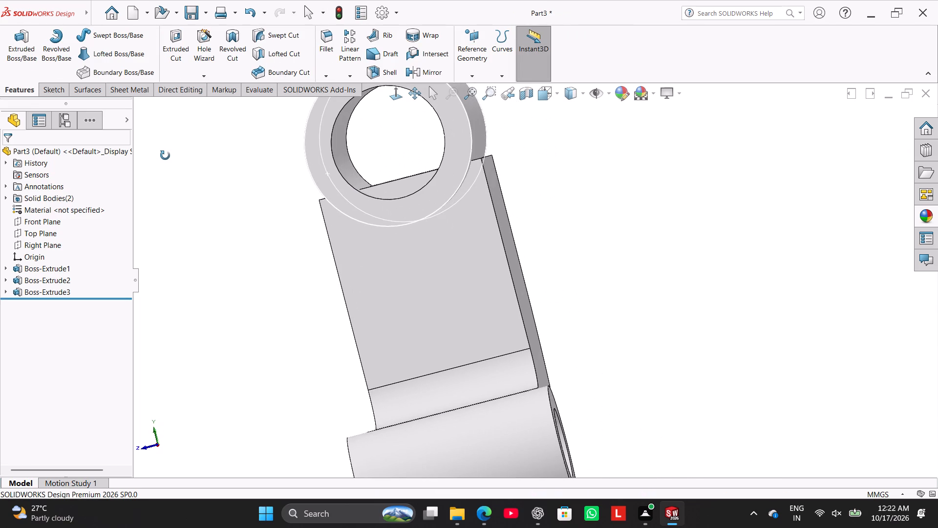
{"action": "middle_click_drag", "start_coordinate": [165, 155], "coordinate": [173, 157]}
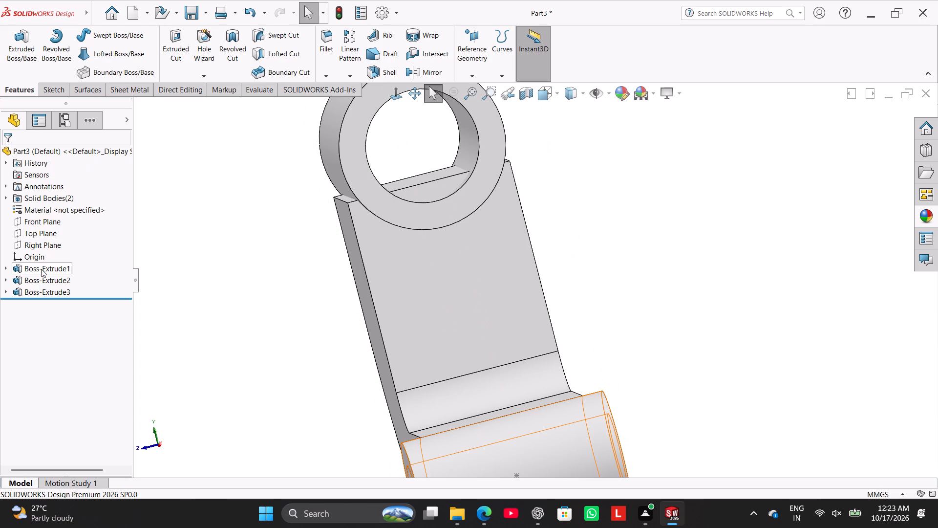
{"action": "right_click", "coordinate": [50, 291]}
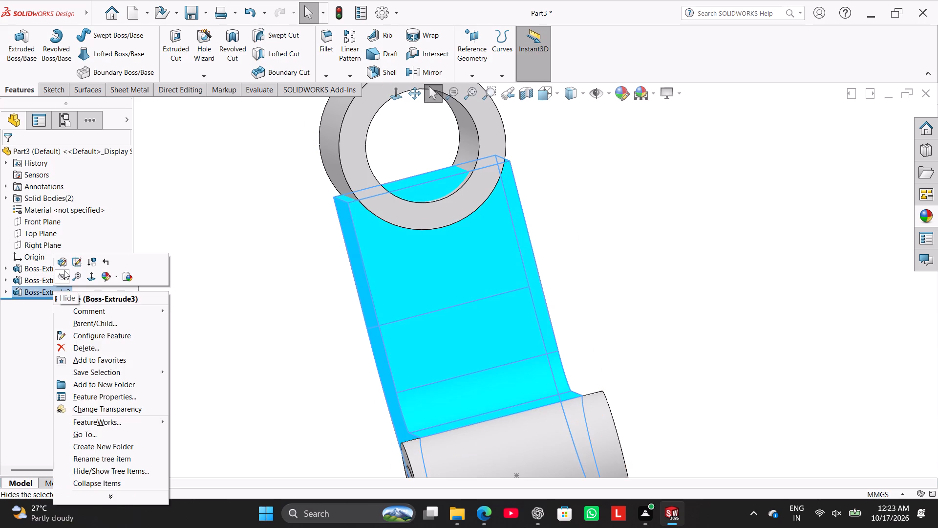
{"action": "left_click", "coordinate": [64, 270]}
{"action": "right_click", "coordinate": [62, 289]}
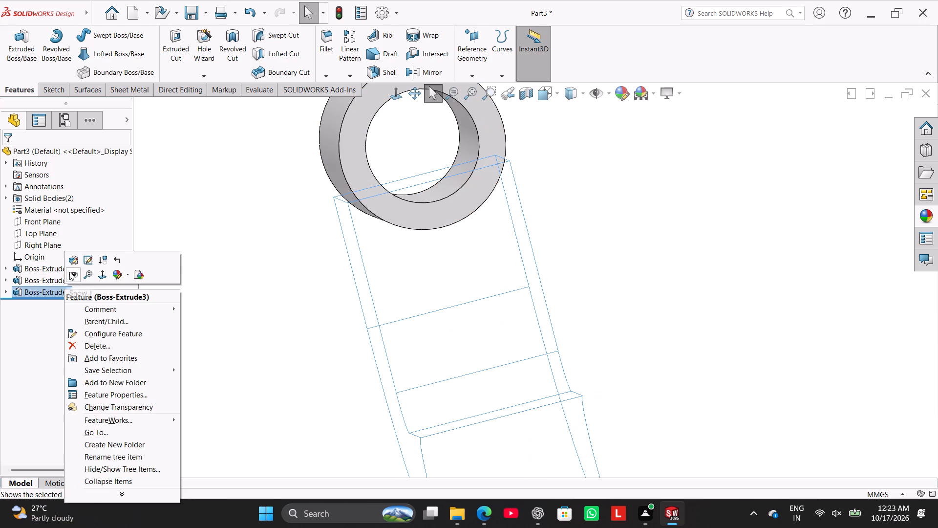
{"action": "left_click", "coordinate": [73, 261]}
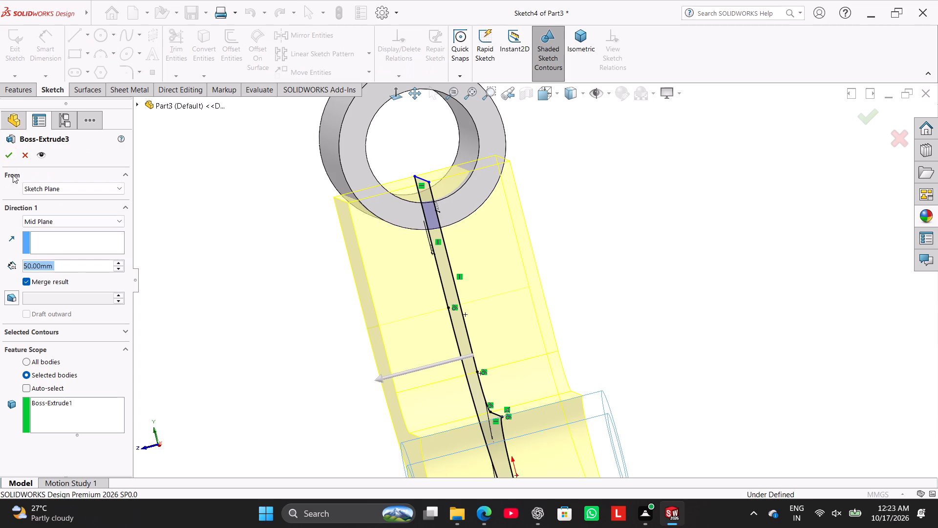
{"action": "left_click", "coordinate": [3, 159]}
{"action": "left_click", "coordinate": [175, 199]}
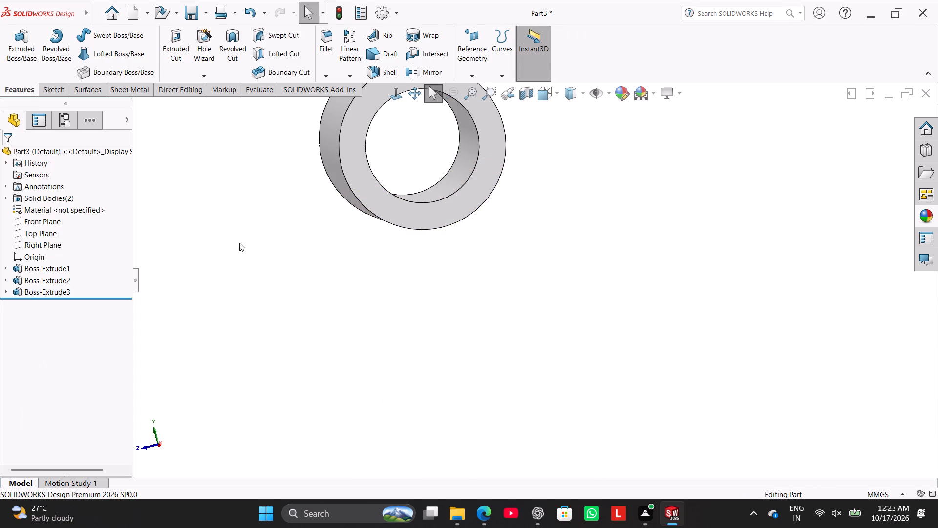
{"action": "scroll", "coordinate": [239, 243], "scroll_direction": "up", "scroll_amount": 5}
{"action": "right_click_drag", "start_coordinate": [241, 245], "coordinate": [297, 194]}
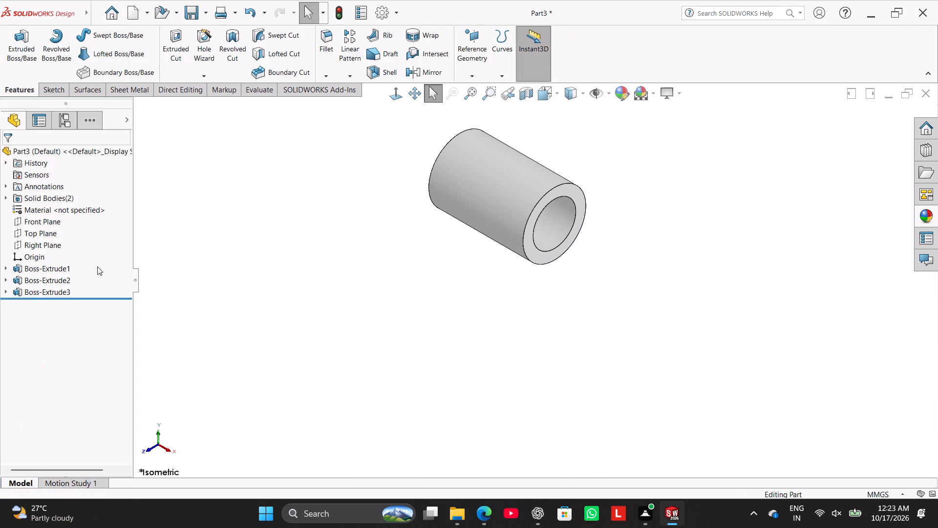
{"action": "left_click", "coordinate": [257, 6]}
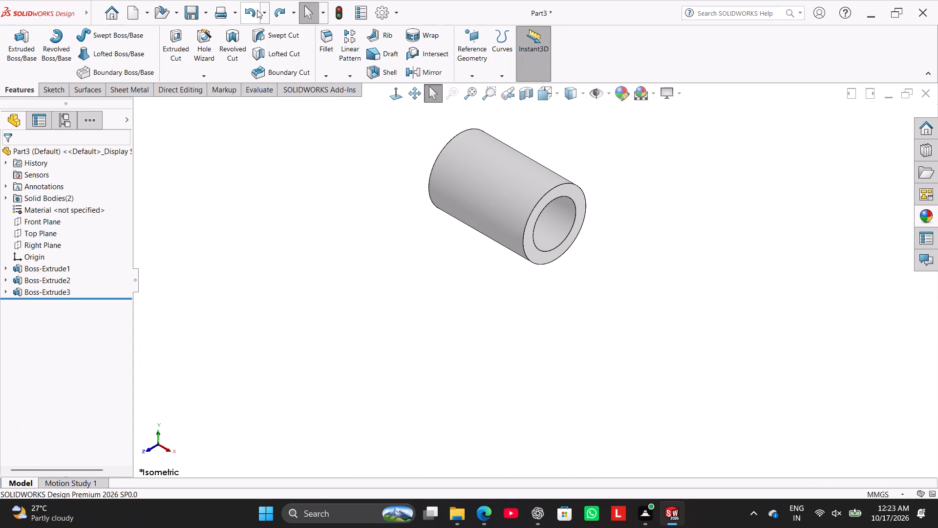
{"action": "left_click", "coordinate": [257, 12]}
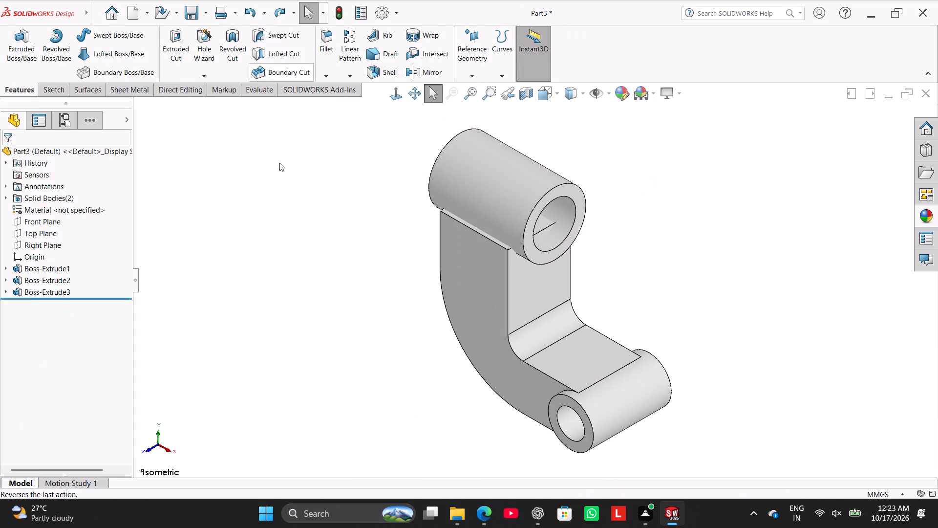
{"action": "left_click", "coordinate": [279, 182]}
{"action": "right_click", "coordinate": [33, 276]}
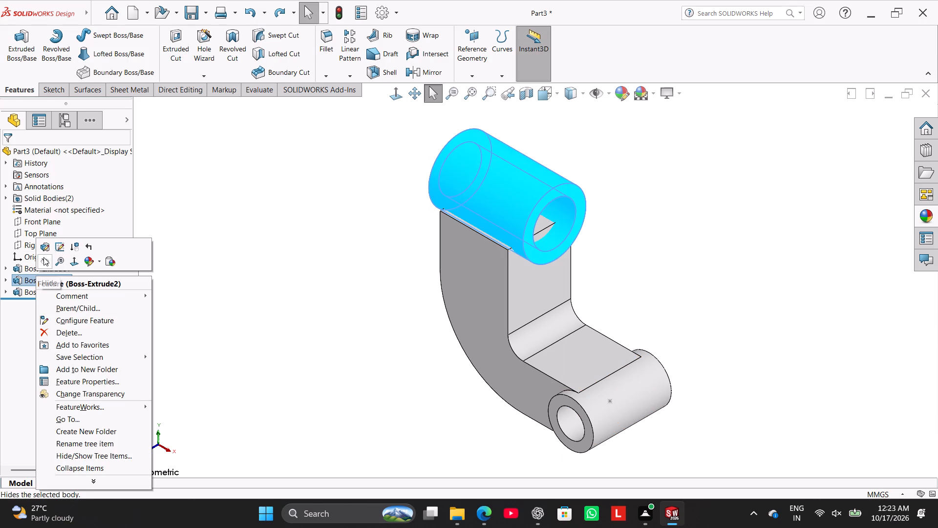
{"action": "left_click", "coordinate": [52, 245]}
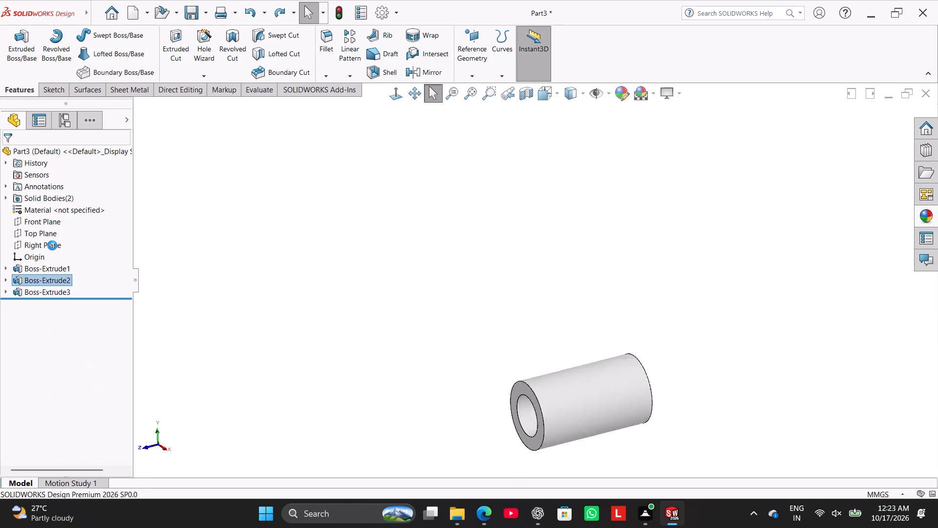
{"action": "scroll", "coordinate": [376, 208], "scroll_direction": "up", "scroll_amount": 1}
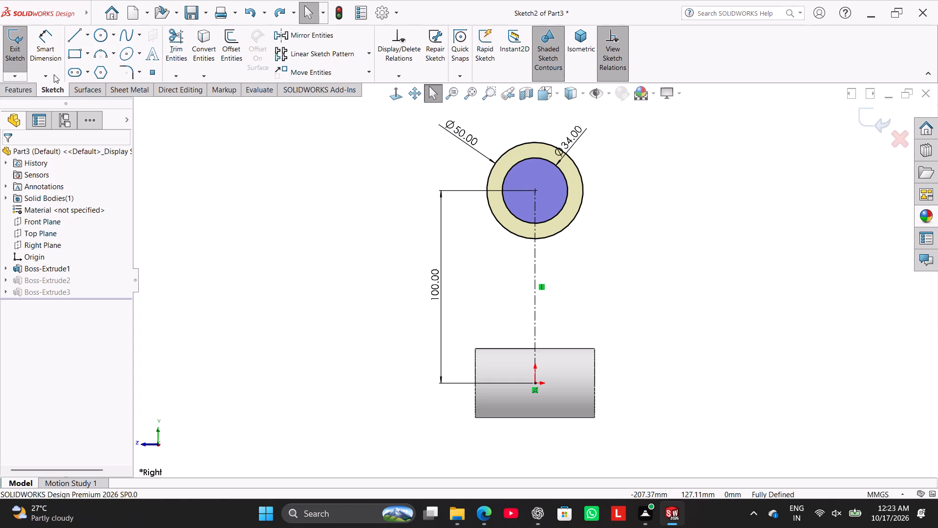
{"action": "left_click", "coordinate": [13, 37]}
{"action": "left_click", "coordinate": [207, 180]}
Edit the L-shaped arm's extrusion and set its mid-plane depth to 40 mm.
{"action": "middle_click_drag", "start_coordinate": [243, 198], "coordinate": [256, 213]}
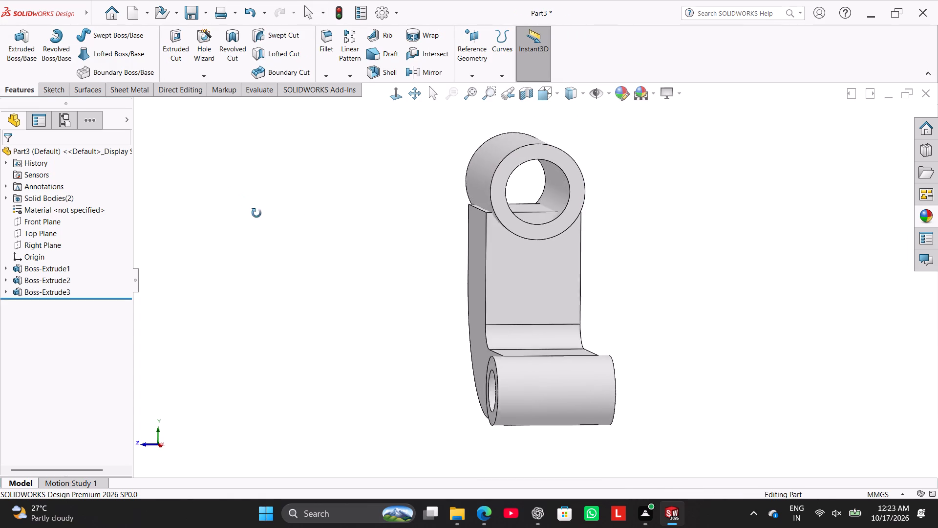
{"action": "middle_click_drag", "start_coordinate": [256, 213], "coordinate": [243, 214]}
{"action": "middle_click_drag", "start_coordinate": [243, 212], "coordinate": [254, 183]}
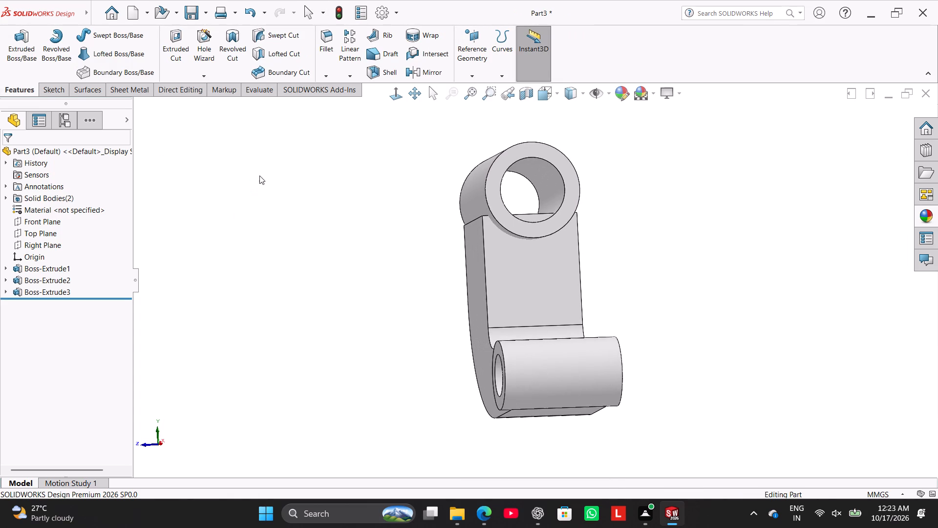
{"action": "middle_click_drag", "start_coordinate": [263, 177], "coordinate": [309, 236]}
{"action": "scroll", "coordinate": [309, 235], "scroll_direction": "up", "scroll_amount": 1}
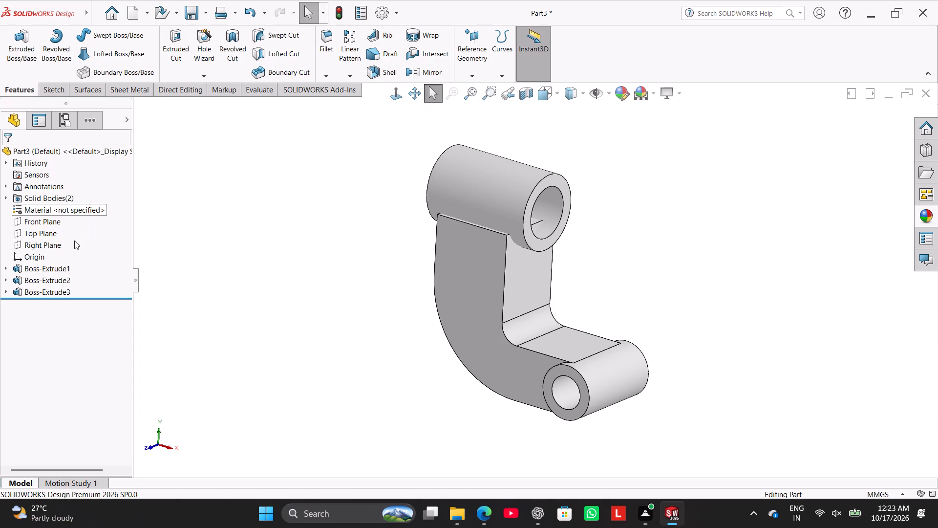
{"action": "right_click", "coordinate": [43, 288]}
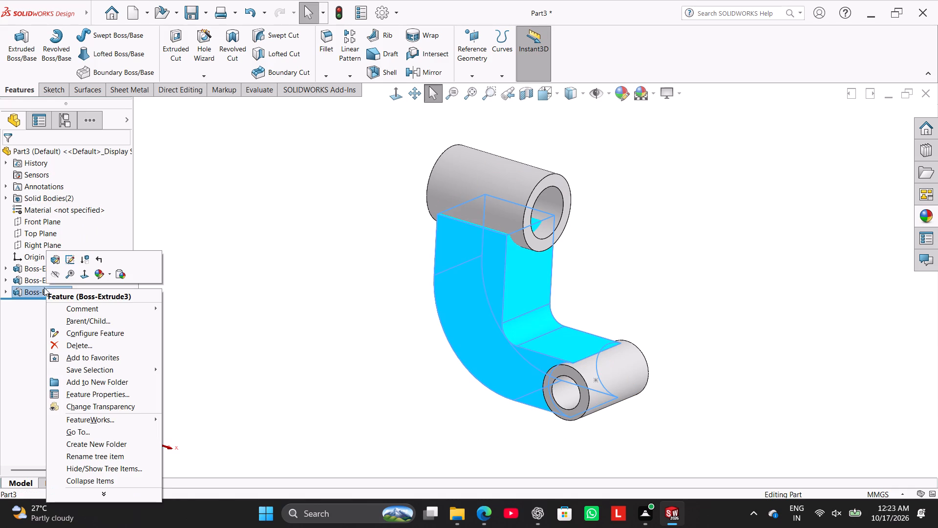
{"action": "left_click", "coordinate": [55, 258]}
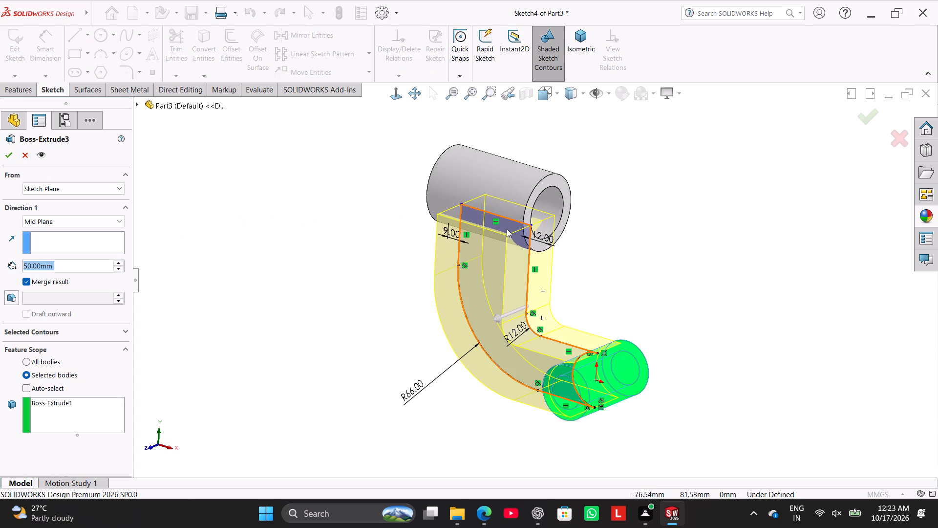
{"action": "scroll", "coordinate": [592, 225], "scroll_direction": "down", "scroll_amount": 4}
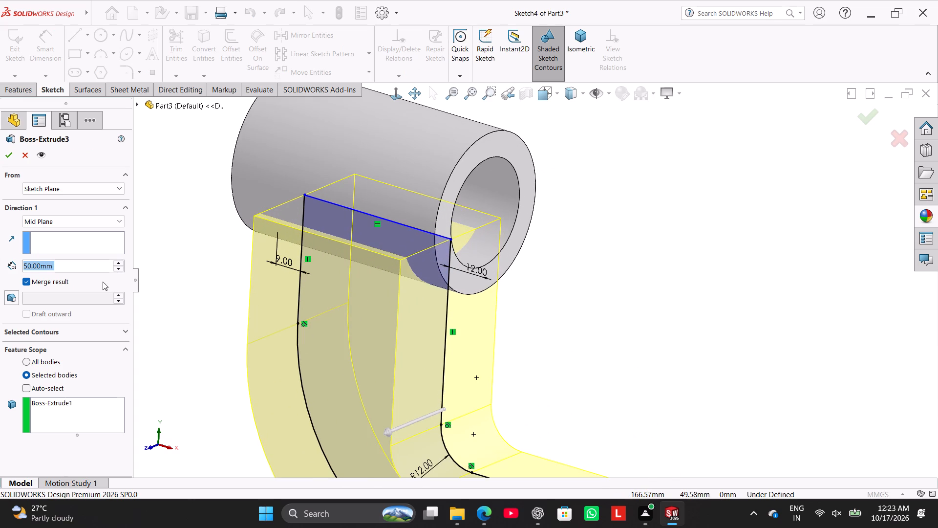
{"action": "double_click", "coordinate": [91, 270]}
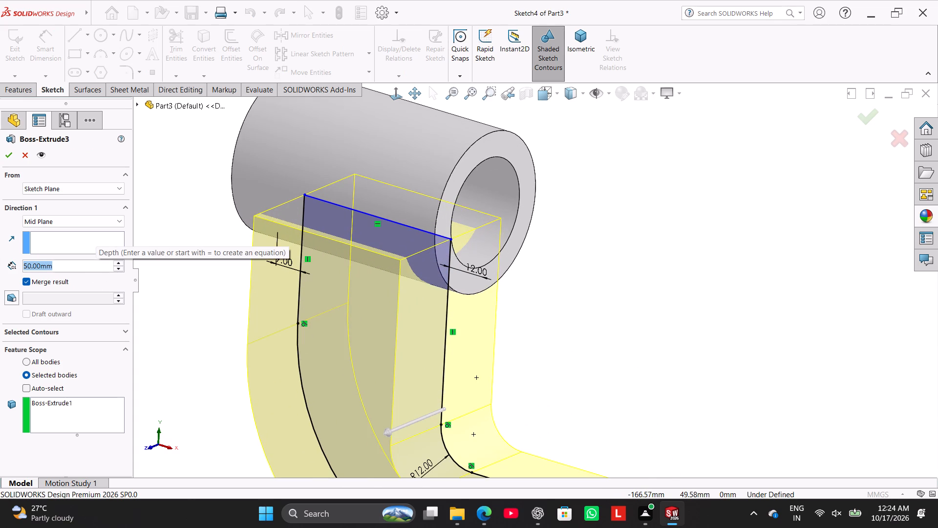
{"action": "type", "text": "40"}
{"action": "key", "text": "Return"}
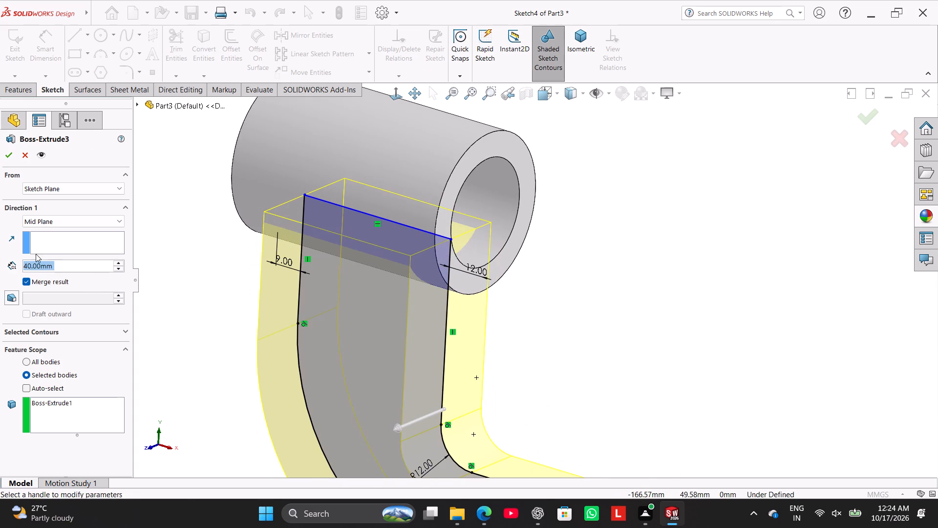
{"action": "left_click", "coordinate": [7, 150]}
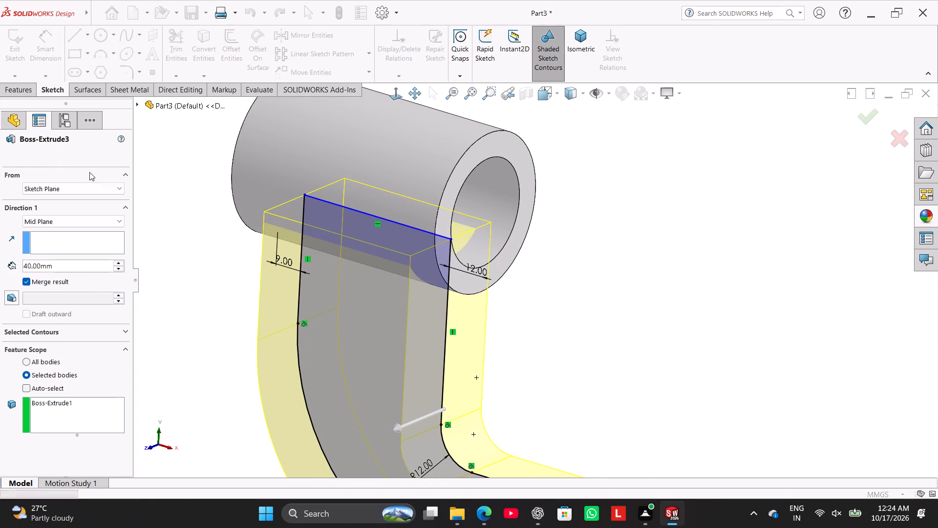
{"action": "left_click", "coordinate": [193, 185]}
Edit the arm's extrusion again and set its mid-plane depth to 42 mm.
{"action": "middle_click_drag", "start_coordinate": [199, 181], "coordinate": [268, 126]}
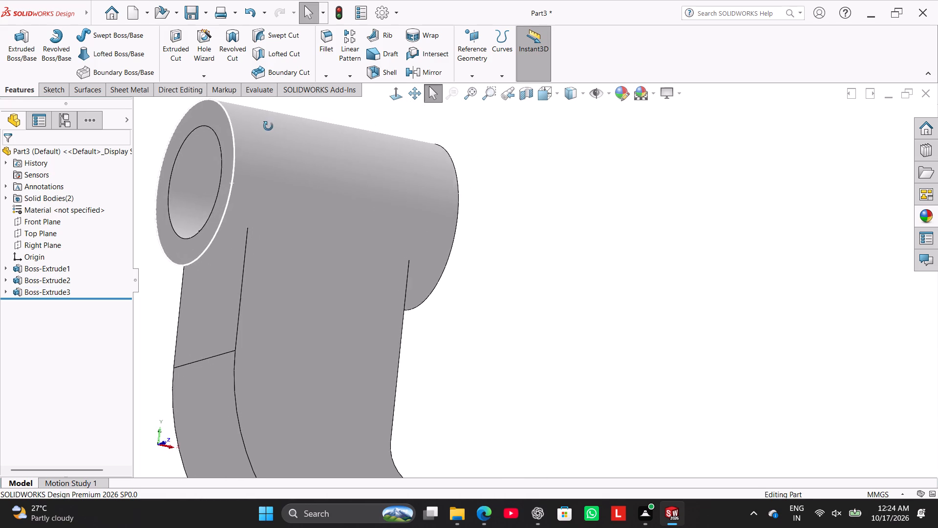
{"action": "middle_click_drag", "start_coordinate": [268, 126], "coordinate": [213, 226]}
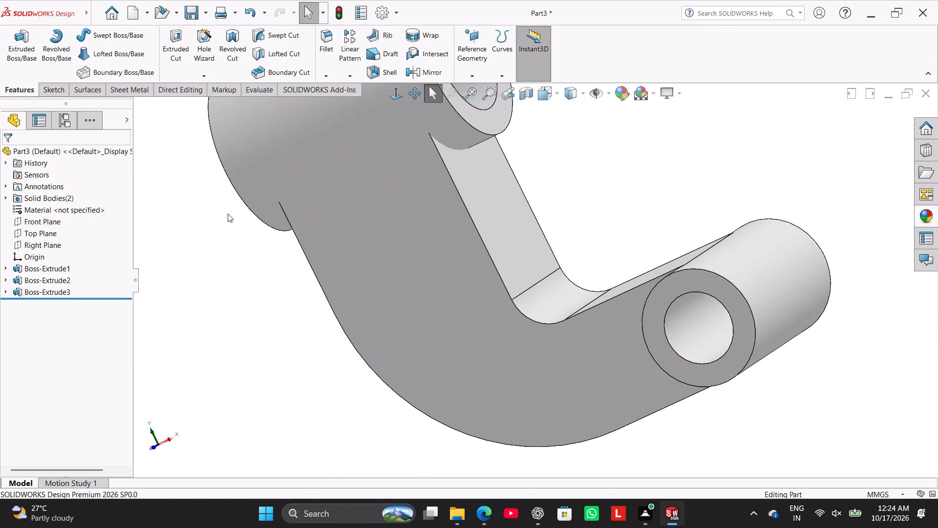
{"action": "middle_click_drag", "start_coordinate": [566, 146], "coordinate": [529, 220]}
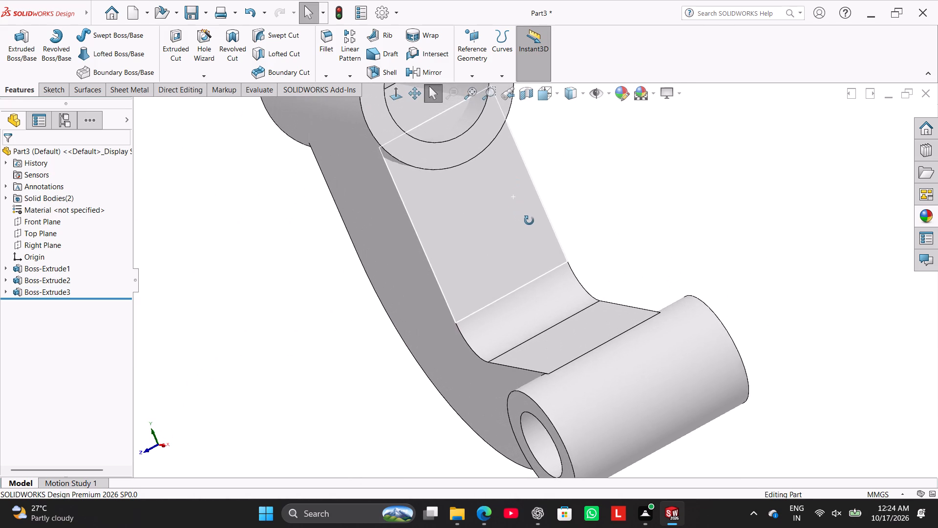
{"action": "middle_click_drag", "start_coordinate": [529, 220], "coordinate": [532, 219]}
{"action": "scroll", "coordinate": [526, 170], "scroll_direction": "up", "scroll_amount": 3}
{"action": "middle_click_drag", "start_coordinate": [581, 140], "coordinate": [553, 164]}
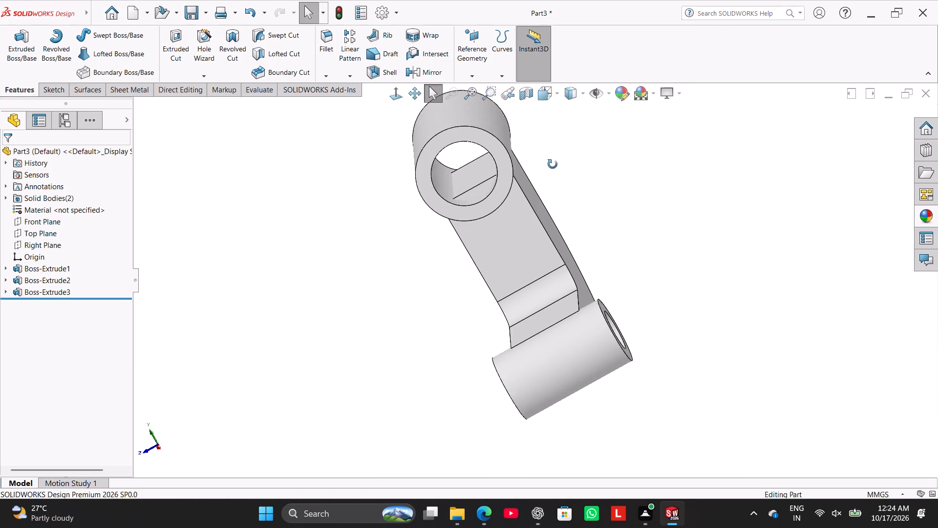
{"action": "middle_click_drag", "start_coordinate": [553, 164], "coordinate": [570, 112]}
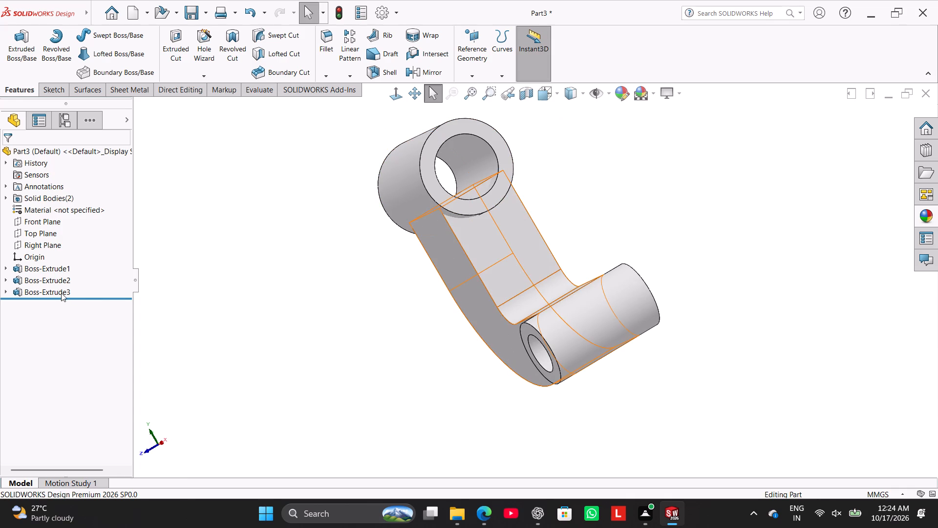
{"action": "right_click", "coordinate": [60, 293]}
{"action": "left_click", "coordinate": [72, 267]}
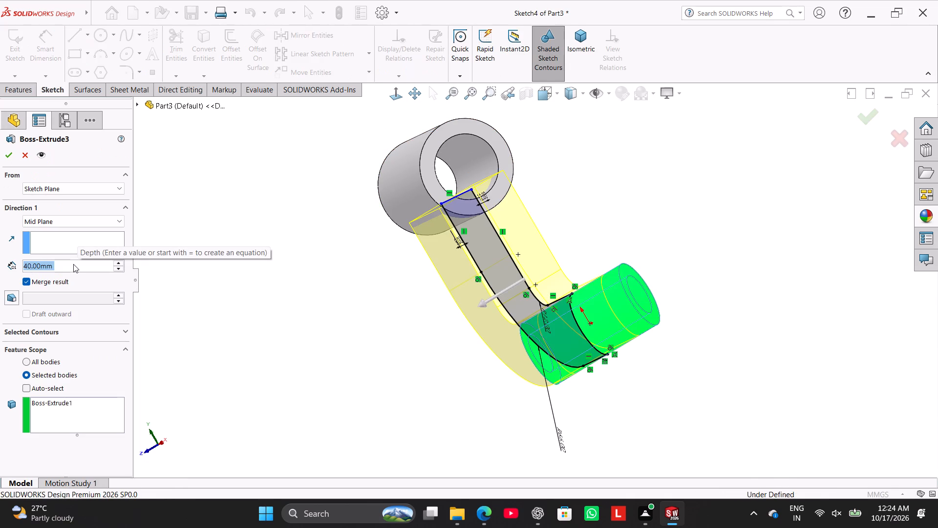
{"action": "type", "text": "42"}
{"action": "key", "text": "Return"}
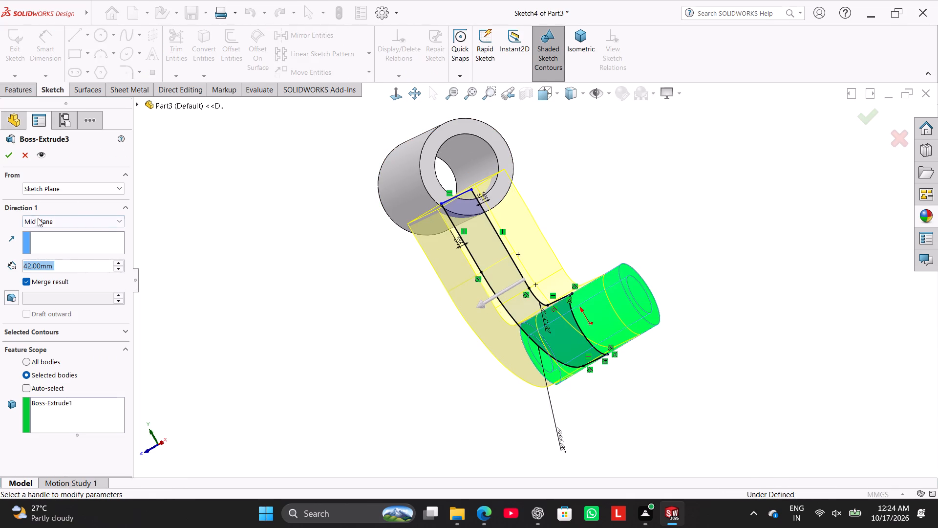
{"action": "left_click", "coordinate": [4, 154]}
Edit the arm's extrusion and set its mid-plane depth to 34 mm, matching the ring boss's bore diameter.
{"action": "scroll", "coordinate": [426, 219], "scroll_direction": "down", "scroll_amount": 3}
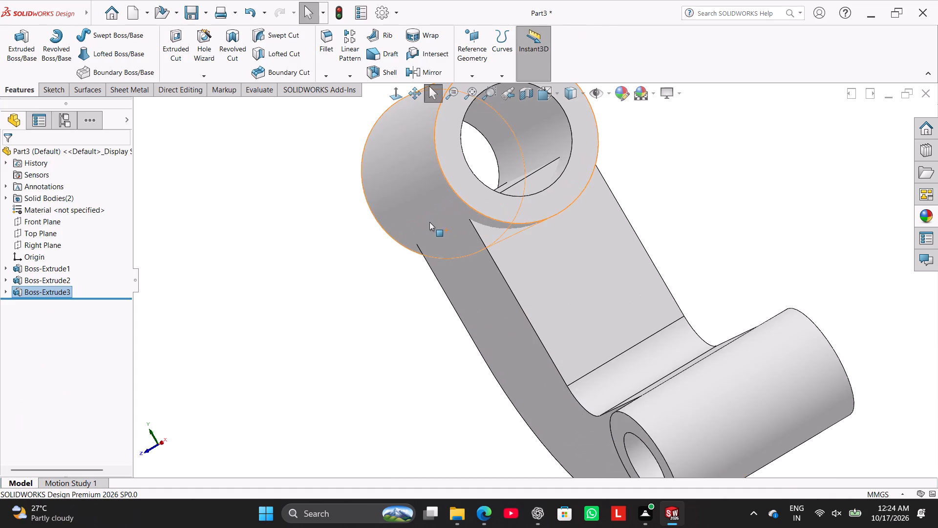
{"action": "scroll", "coordinate": [457, 223], "scroll_direction": "down", "scroll_amount": 1}
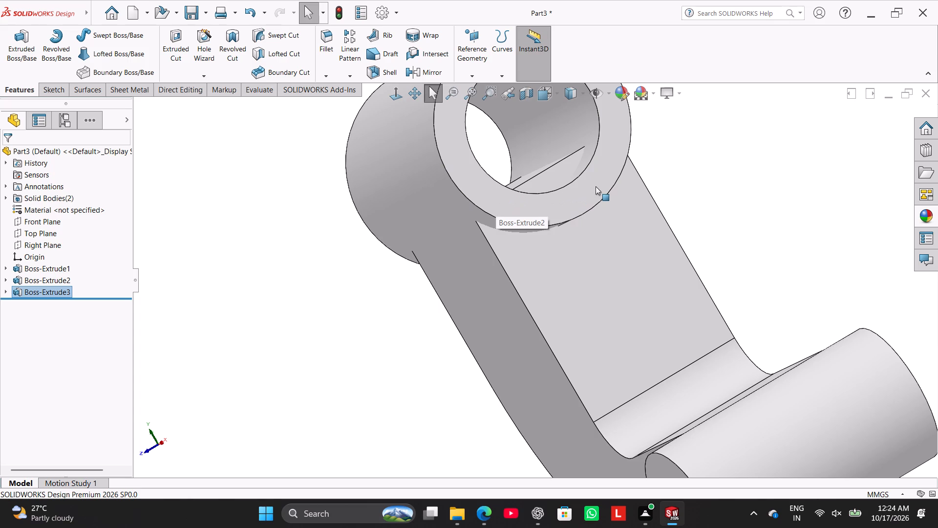
{"action": "scroll", "coordinate": [657, 302], "scroll_direction": "up", "scroll_amount": 4}
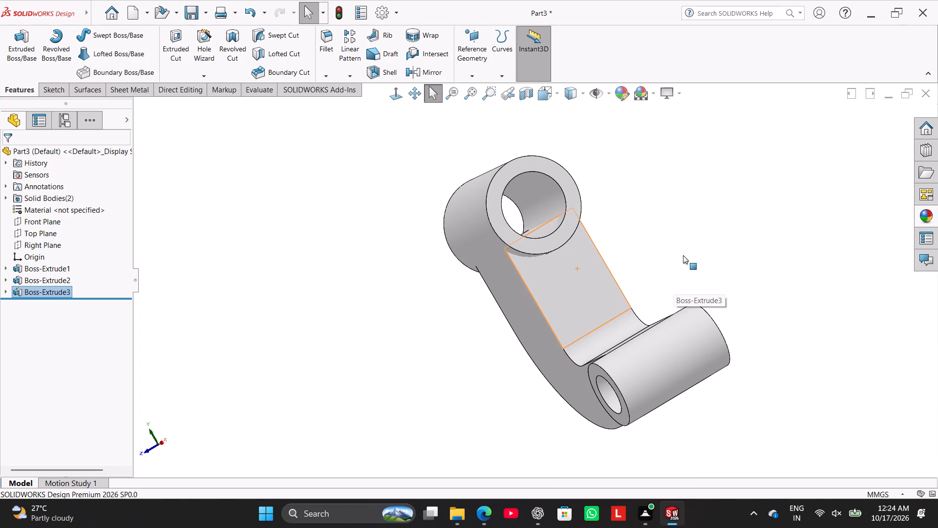
{"action": "middle_click_drag", "start_coordinate": [684, 258], "coordinate": [801, 240]}
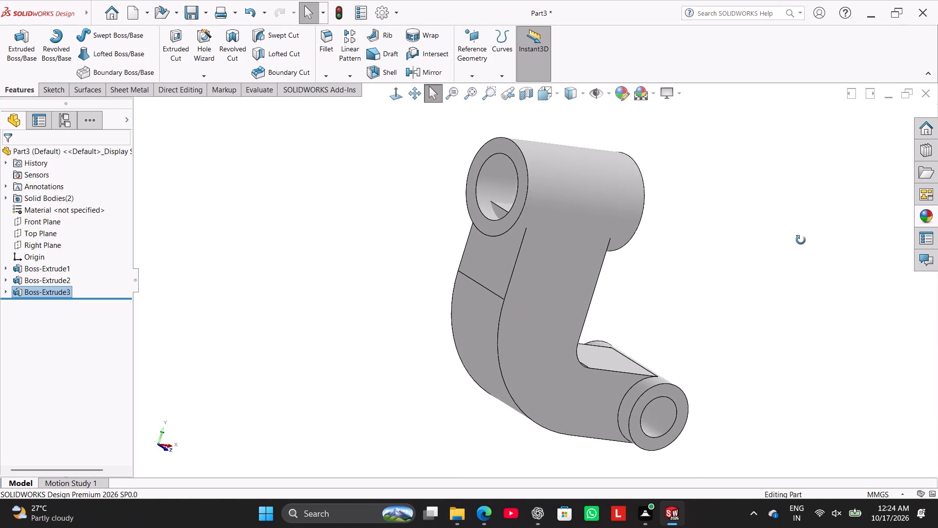
{"action": "middle_click_drag", "start_coordinate": [801, 240], "coordinate": [627, 221]}
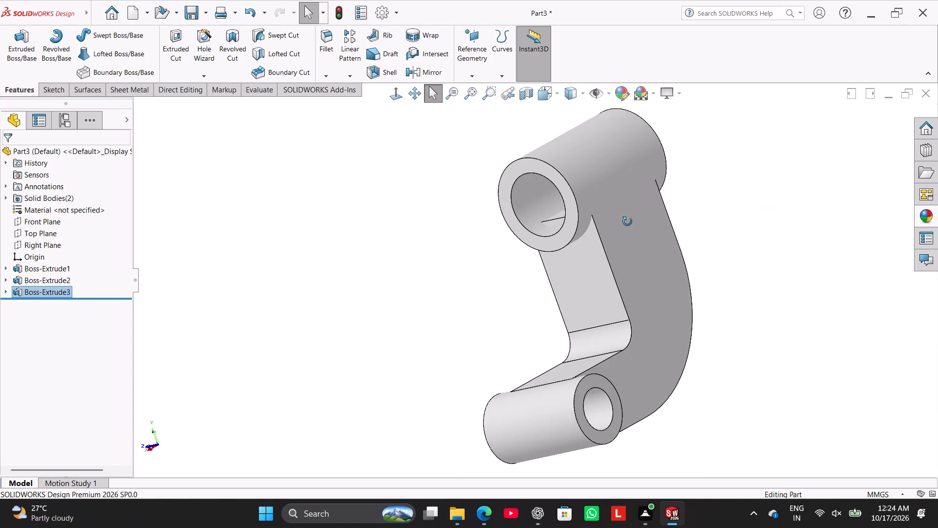
{"action": "middle_click_drag", "start_coordinate": [627, 221], "coordinate": [671, 197]}
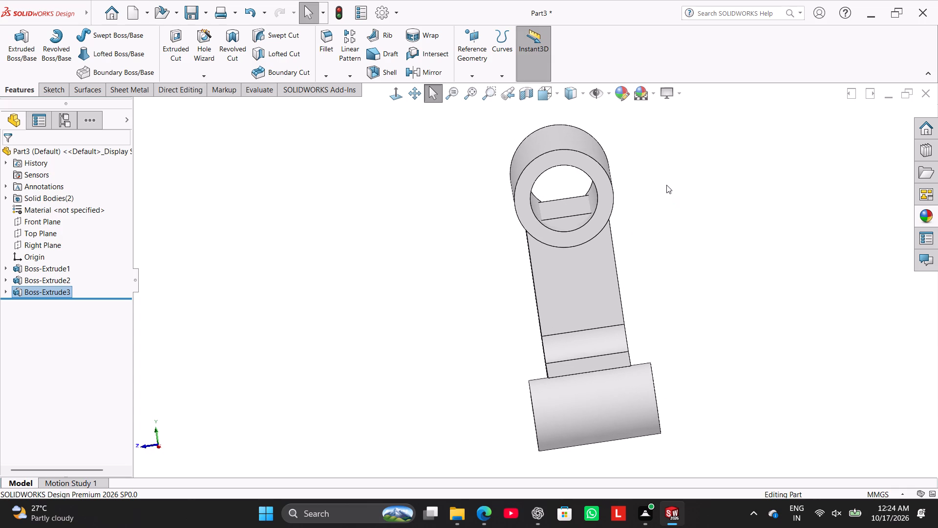
{"action": "scroll", "coordinate": [666, 195], "scroll_direction": "down", "scroll_amount": 2}
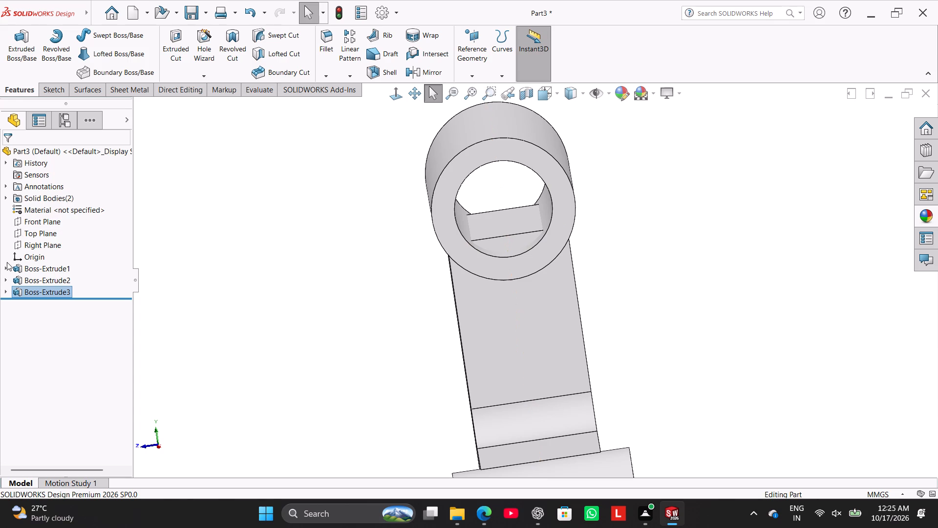
{"action": "right_click", "coordinate": [53, 294]}
{"action": "left_click", "coordinate": [64, 270]}
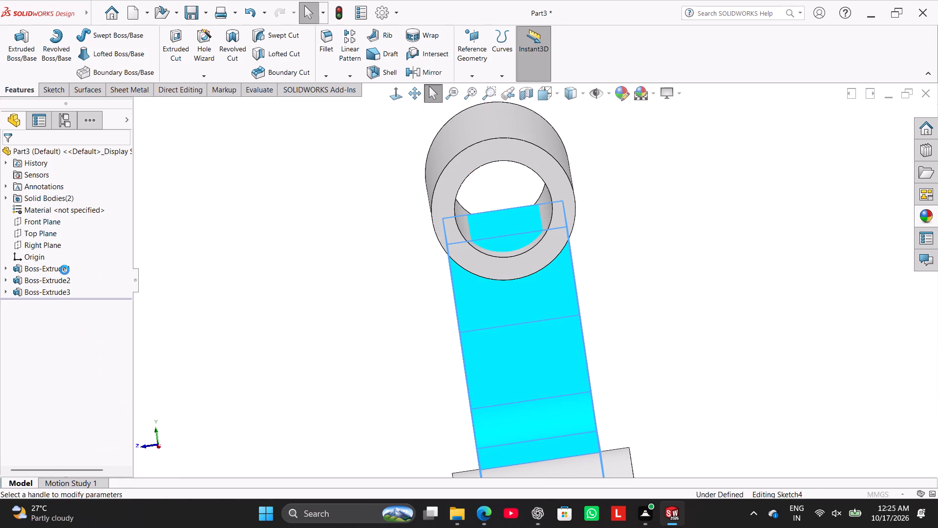
{"action": "type", "text": "34"}
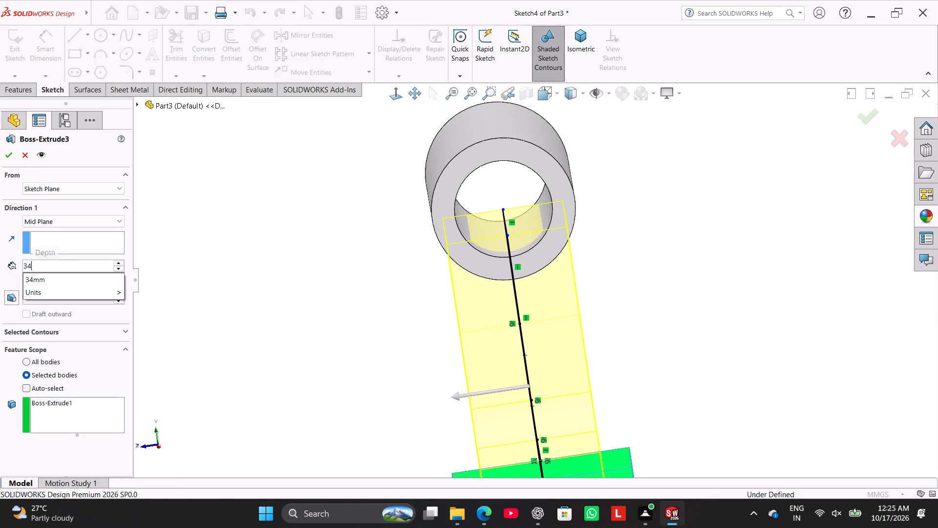
{"action": "key", "text": "Return"}
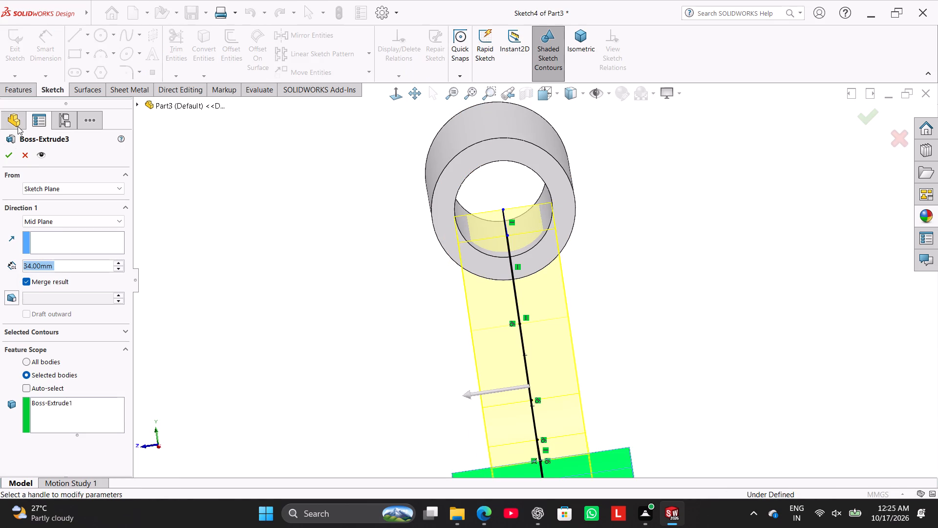
{"action": "left_click", "coordinate": [6, 154]}
{"action": "left_click", "coordinate": [237, 188]}
Examine where the arm meets the ring boss and its bore, using an isometric view of the part.
{"action": "middle_click_drag", "start_coordinate": [293, 195], "coordinate": [328, 163]}
{"action": "right_click_drag", "start_coordinate": [267, 263], "coordinate": [351, 190]}
{"action": "middle_click_drag", "start_coordinate": [381, 201], "coordinate": [387, 179]}
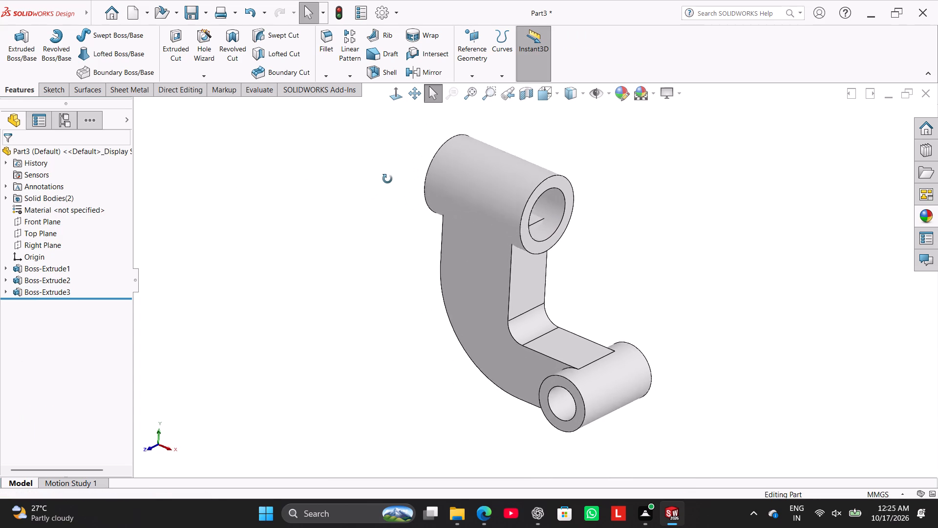
{"action": "middle_click_drag", "start_coordinate": [387, 179], "coordinate": [409, 148]}
{"action": "right_click_drag", "start_coordinate": [302, 266], "coordinate": [347, 202]}
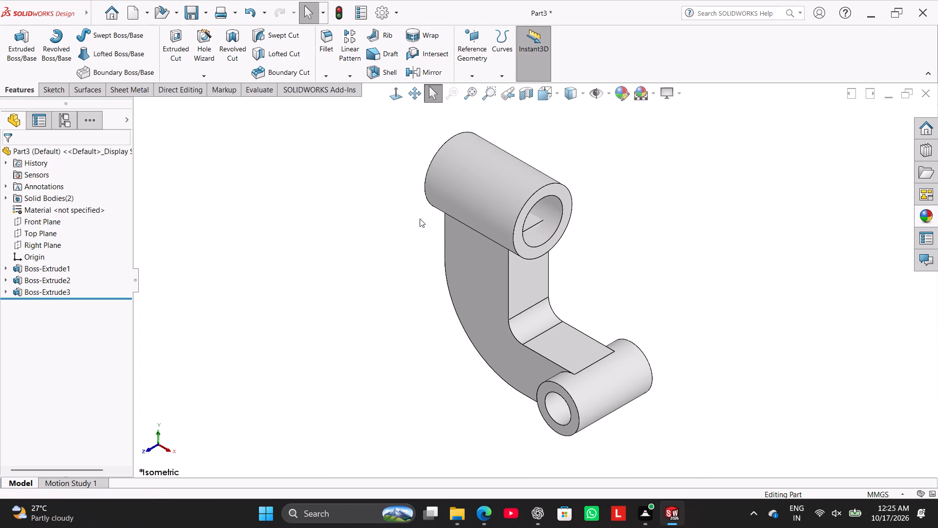
{"action": "left_click", "coordinate": [197, 92]}
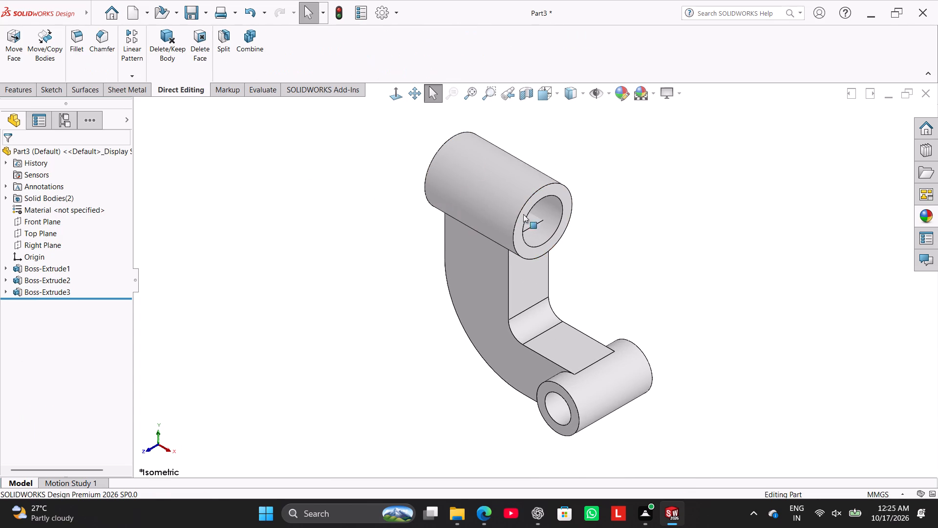
{"action": "scroll", "coordinate": [549, 238], "scroll_direction": "down", "scroll_amount": 3}
{"action": "scroll", "coordinate": [118, 173], "scroll_direction": "up", "scroll_amount": 2}
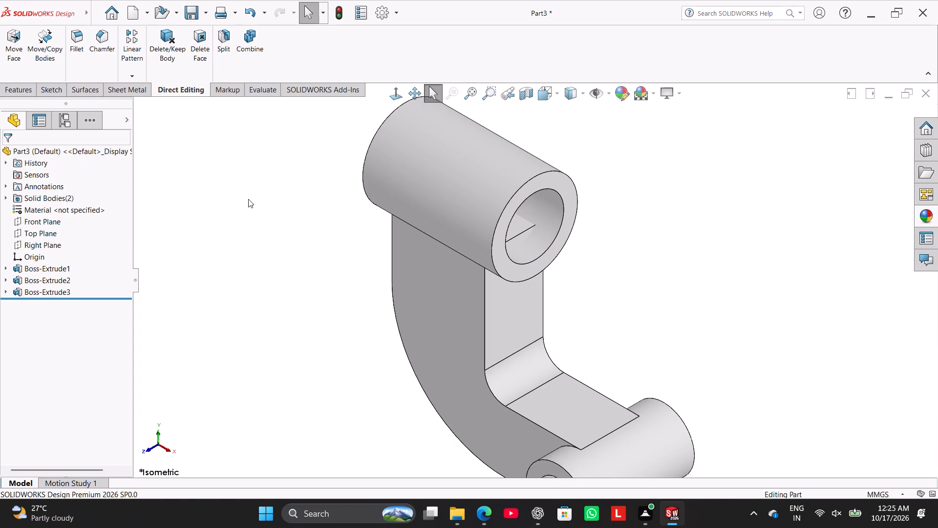
{"action": "scroll", "coordinate": [414, 227], "scroll_direction": "up", "scroll_amount": 1}
{"action": "left_click", "coordinate": [251, 152]}
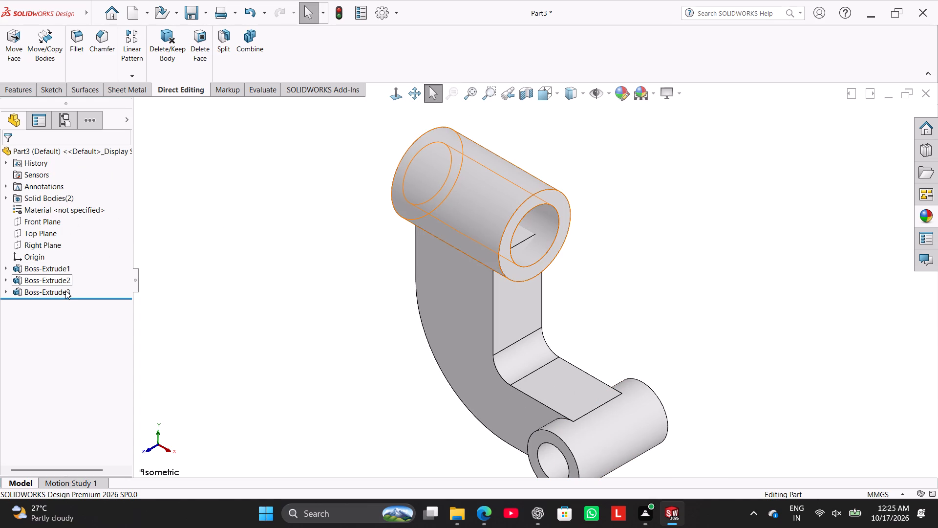
{"action": "left_click", "coordinate": [202, 269]}
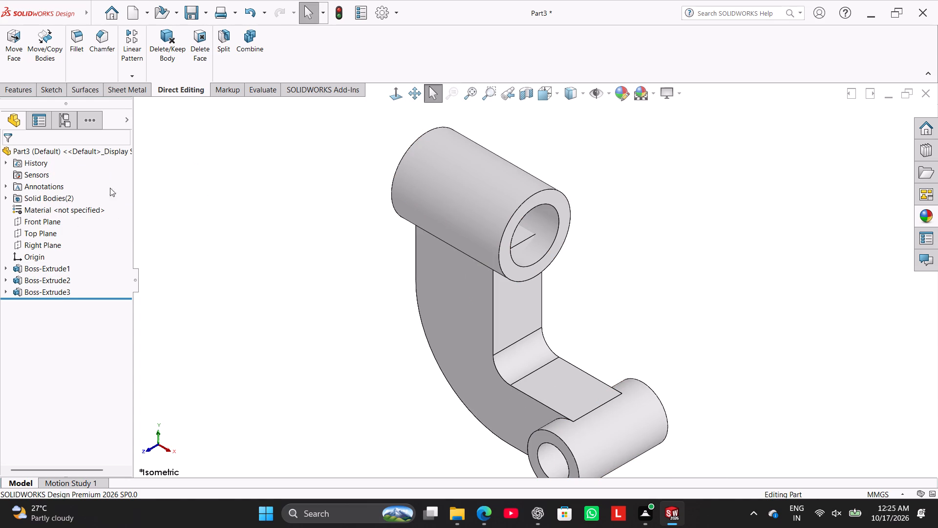
Start a sketch on the Front Plane and convert the arm's inner vertical edge, inner corner arc and inner horizontal edge into sketch entities.
{"action": "left_click", "coordinate": [26, 87]}
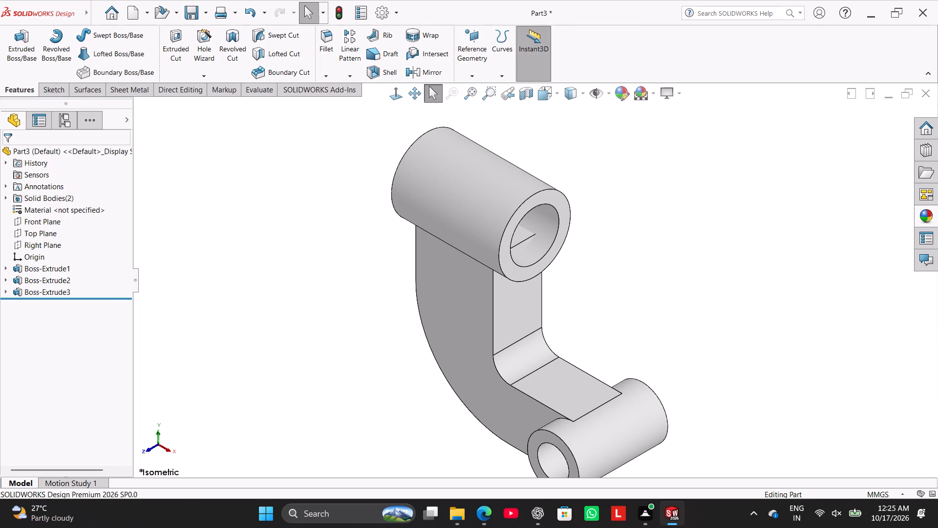
{"action": "left_click", "coordinate": [59, 89]}
{"action": "left_click", "coordinate": [23, 57]}
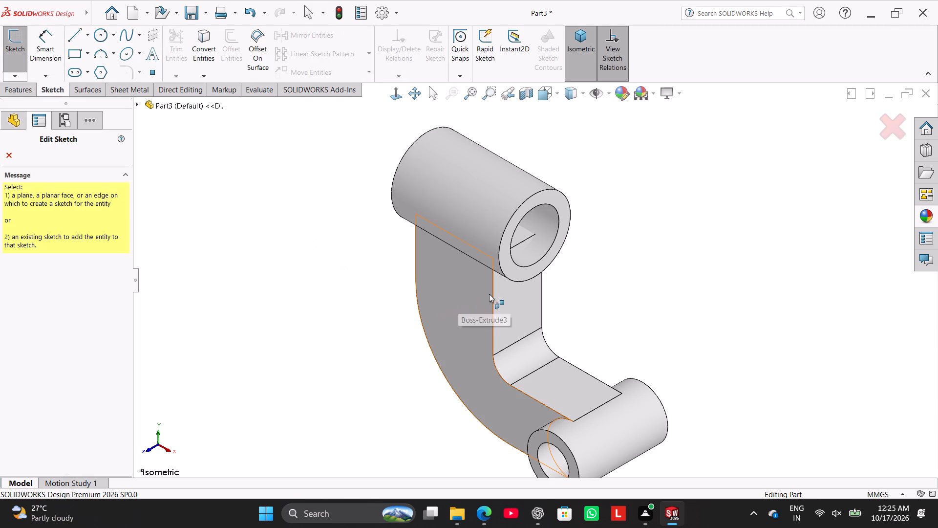
{"action": "left_click", "coordinate": [141, 105]}
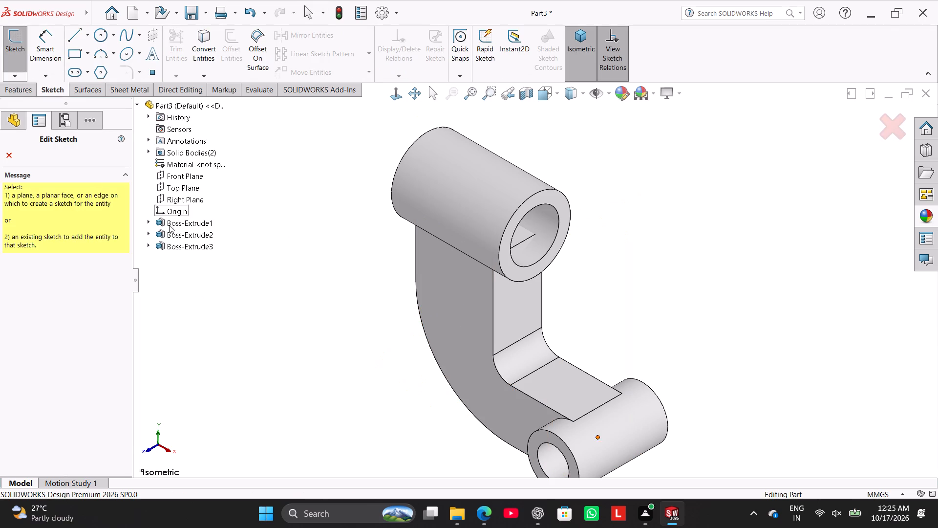
{"action": "left_click", "coordinate": [185, 173]}
{"action": "left_click", "coordinate": [208, 160]}
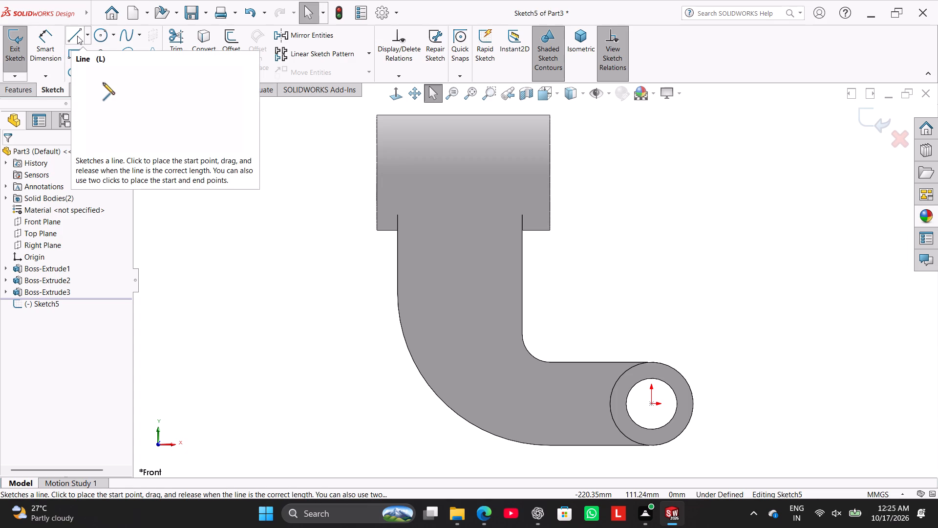
{"action": "left_click", "coordinate": [205, 44]}
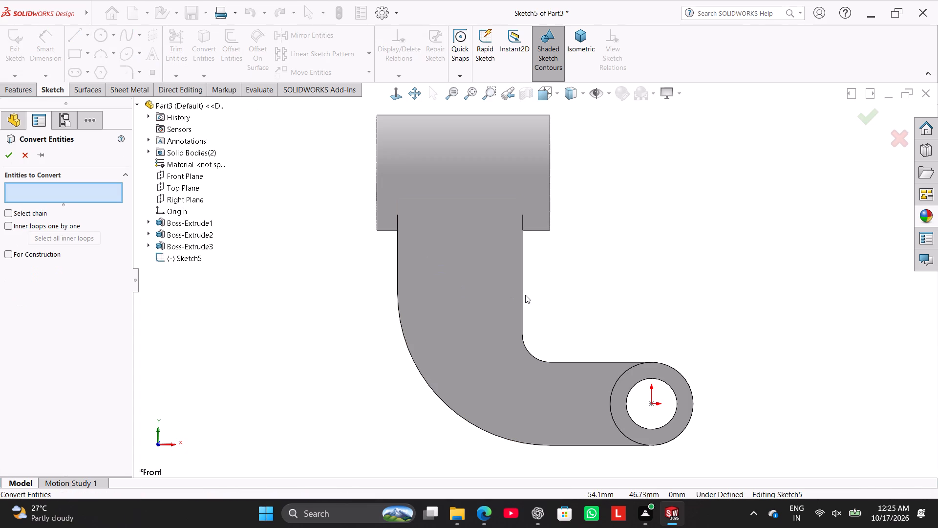
{"action": "left_click", "coordinate": [523, 292]}
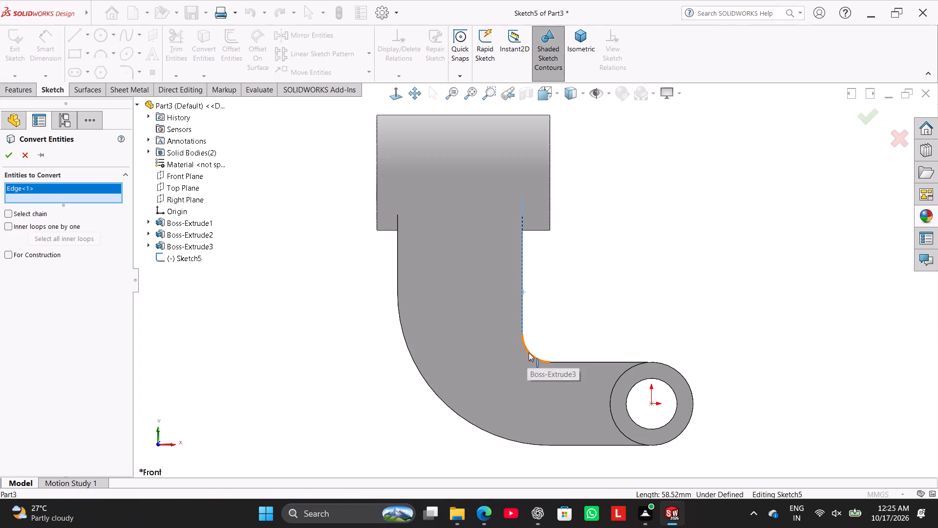
{"action": "left_click", "coordinate": [529, 352]}
{"action": "left_click", "coordinate": [588, 362]}
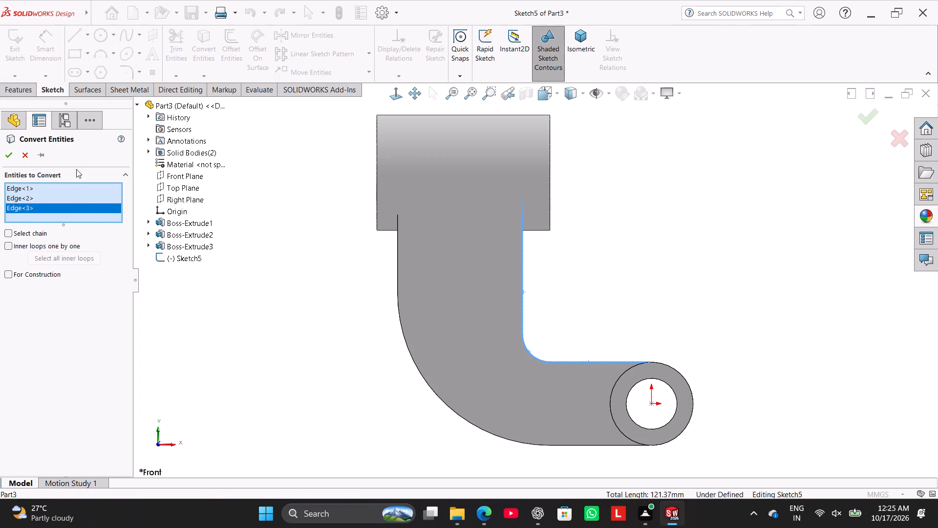
{"action": "left_click", "coordinate": [8, 154]}
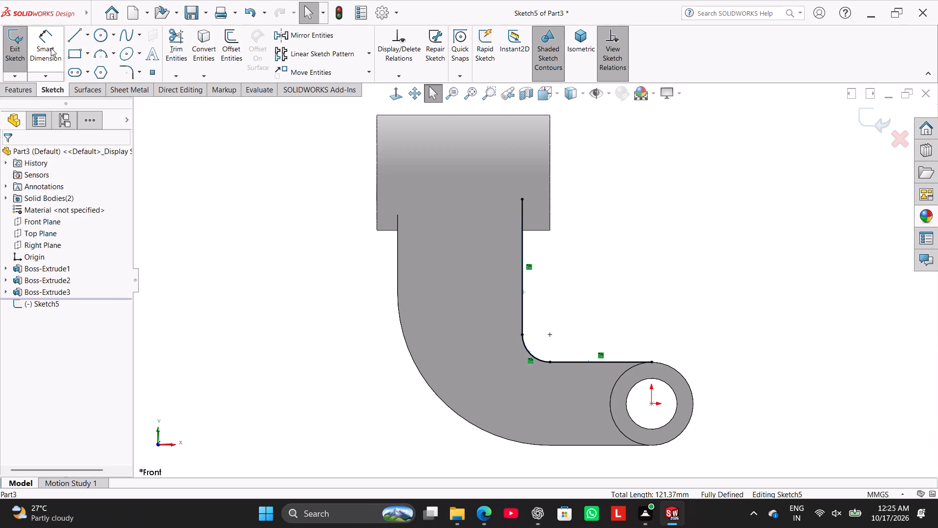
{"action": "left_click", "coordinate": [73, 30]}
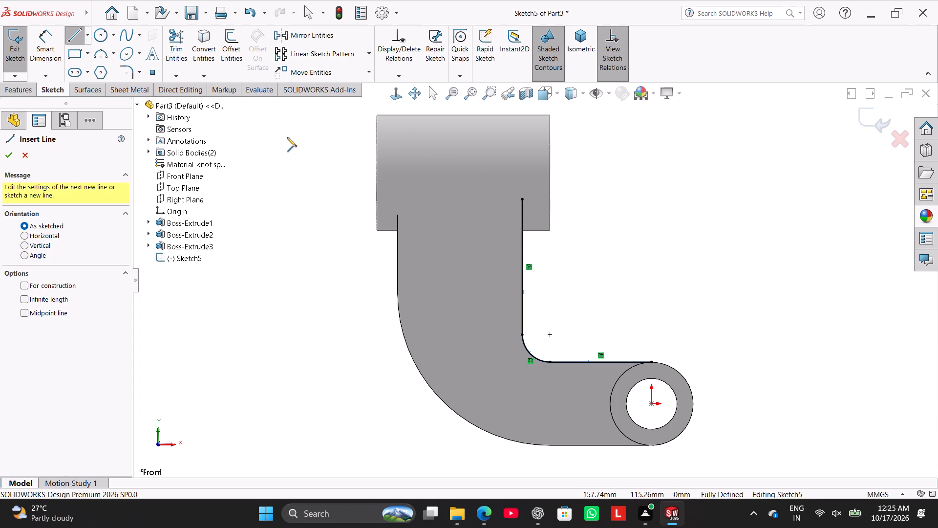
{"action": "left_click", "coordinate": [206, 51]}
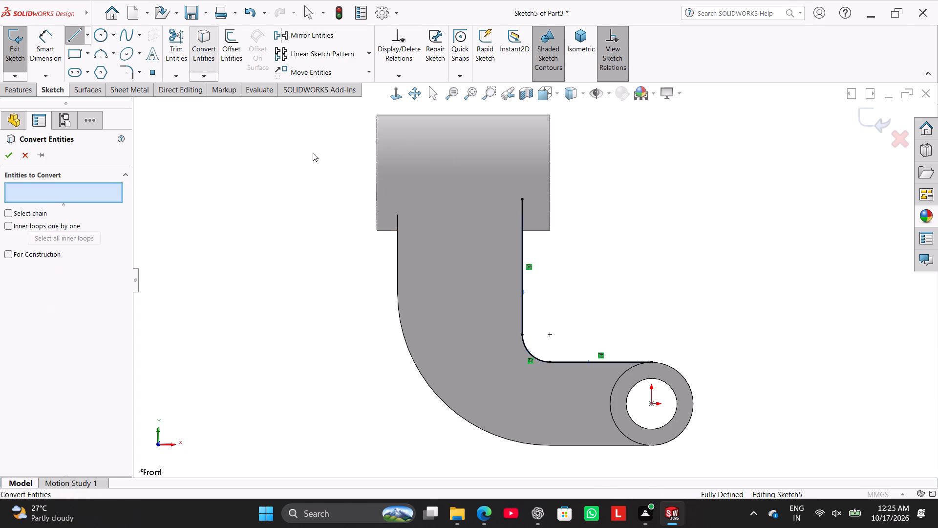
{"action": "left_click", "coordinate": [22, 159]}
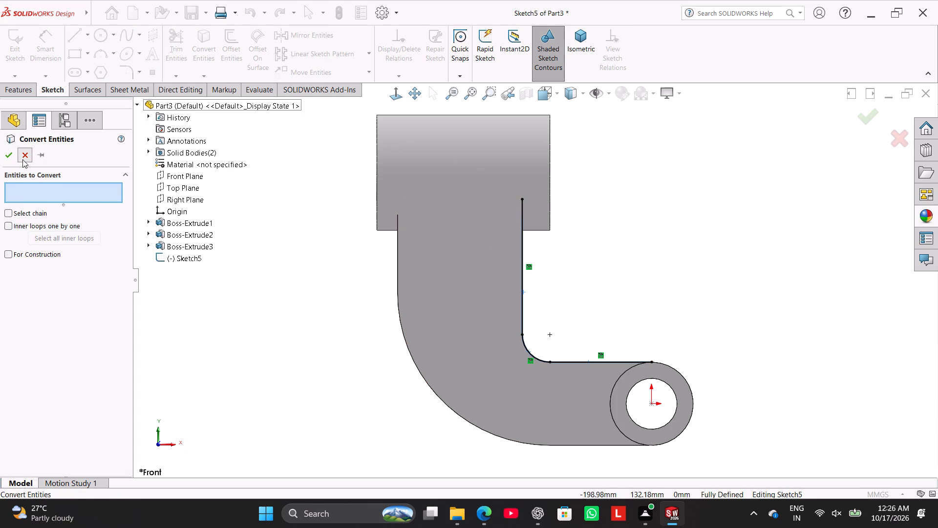
Offset the converted inner edge chain by 12 mm into the arm, reversing the direction and keeping the whole chain selected.
{"action": "left_click", "coordinate": [238, 47]}
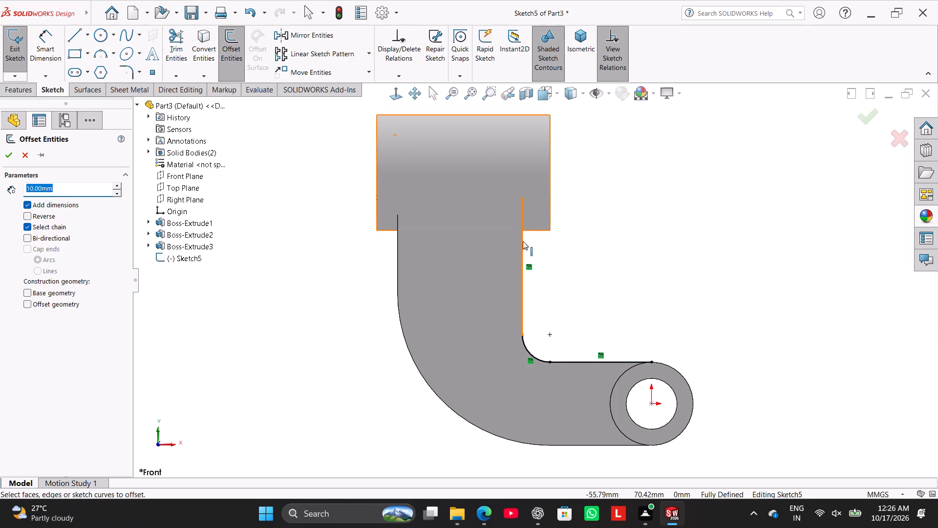
{"action": "left_click", "coordinate": [523, 241]}
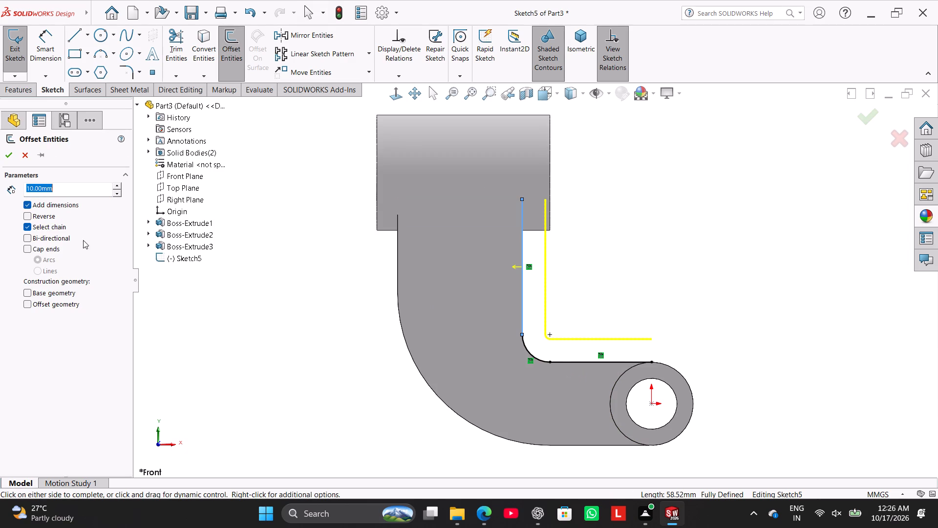
{"action": "left_click", "coordinate": [44, 224]}
{"action": "left_click", "coordinate": [44, 222]}
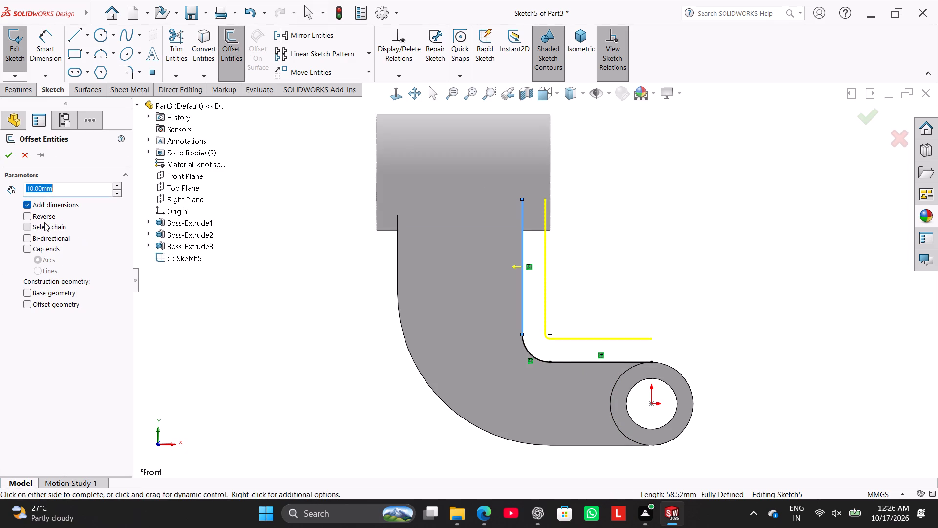
{"action": "left_click", "coordinate": [44, 219]}
{"action": "double_click", "coordinate": [63, 190]}
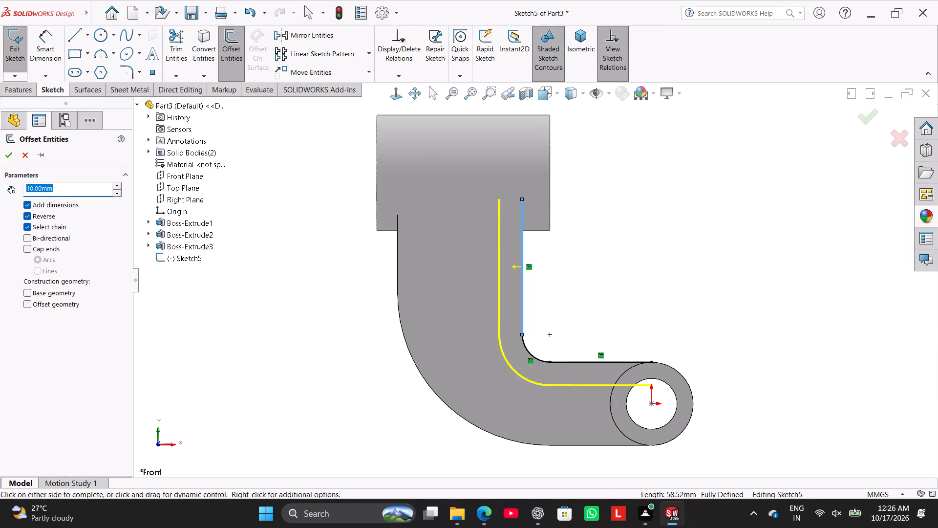
{"action": "type", "text": "11"}
{"action": "key", "text": "BackSpace"}
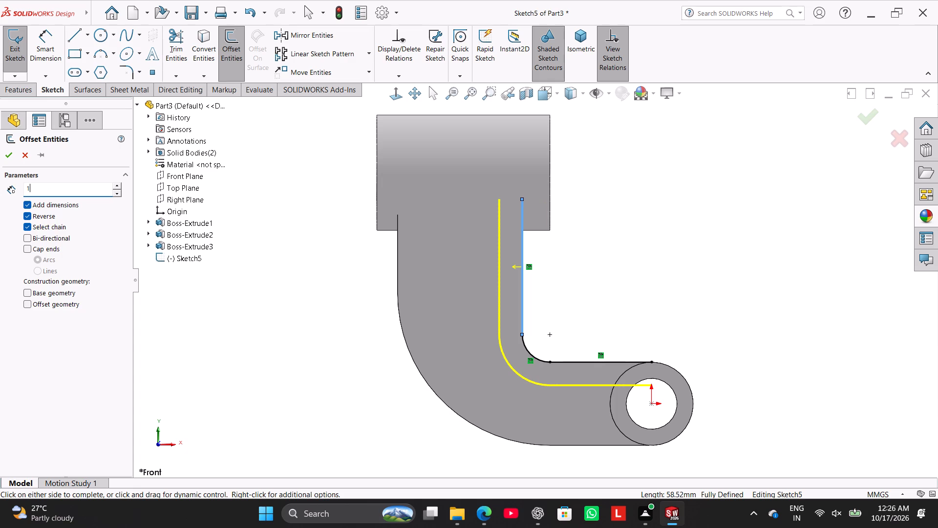
{"action": "key", "text": "2"}
{"action": "key", "text": "Return"}
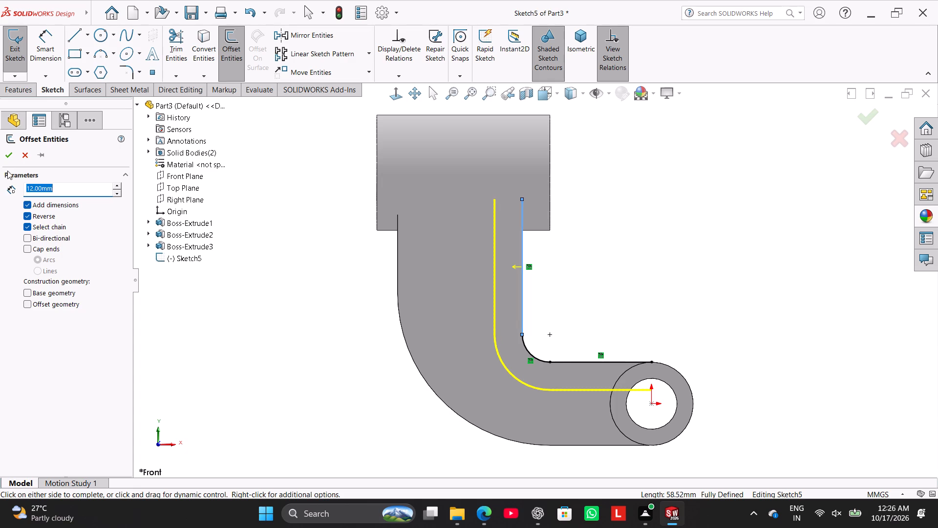
{"action": "left_click", "coordinate": [10, 158]}
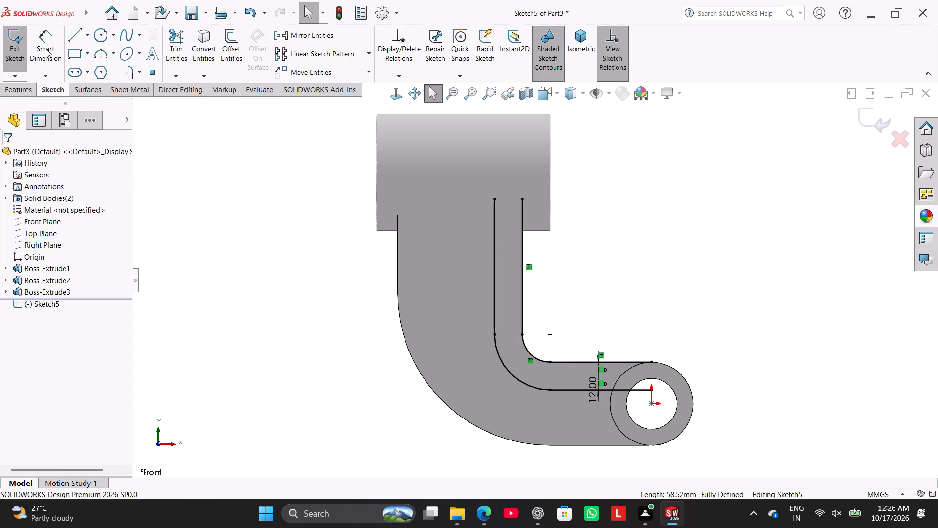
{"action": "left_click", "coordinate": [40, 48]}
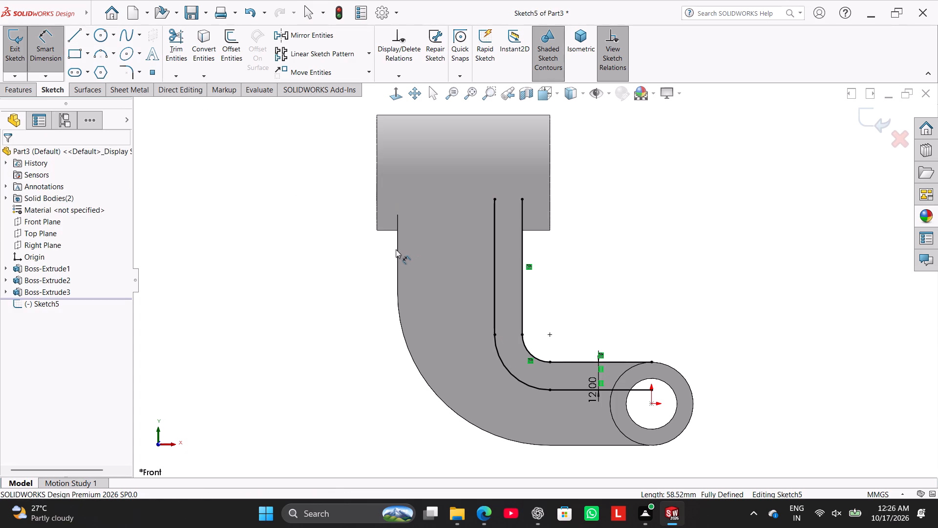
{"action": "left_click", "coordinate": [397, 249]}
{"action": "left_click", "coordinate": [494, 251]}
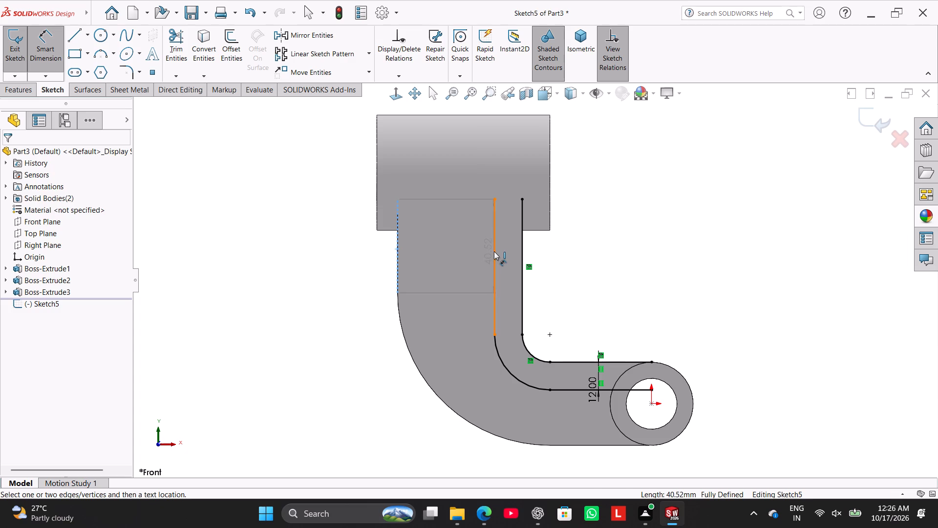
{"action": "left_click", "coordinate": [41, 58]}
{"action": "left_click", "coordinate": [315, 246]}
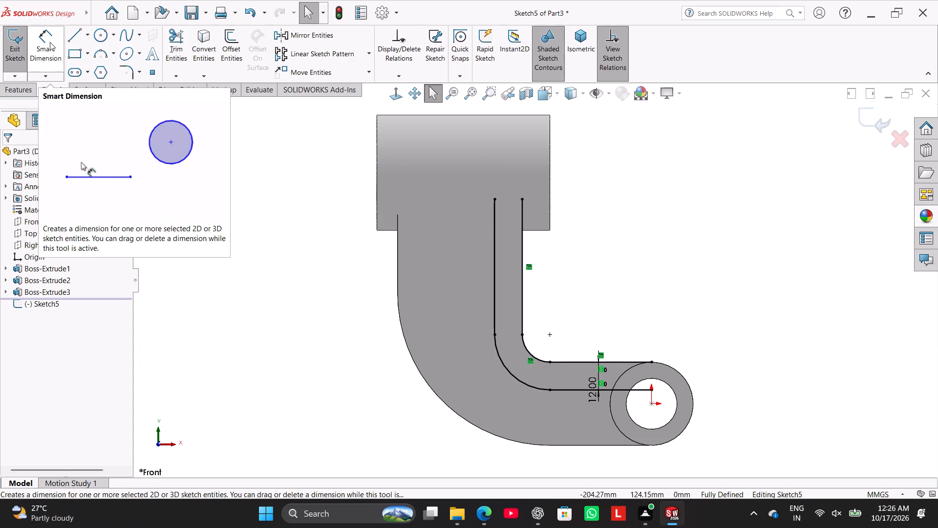
Reposition the 12 mm offset dimension's text clear above the arm's horizontal leg.
{"action": "left_click_drag", "start_coordinate": [592, 380], "coordinate": [485, 305]}
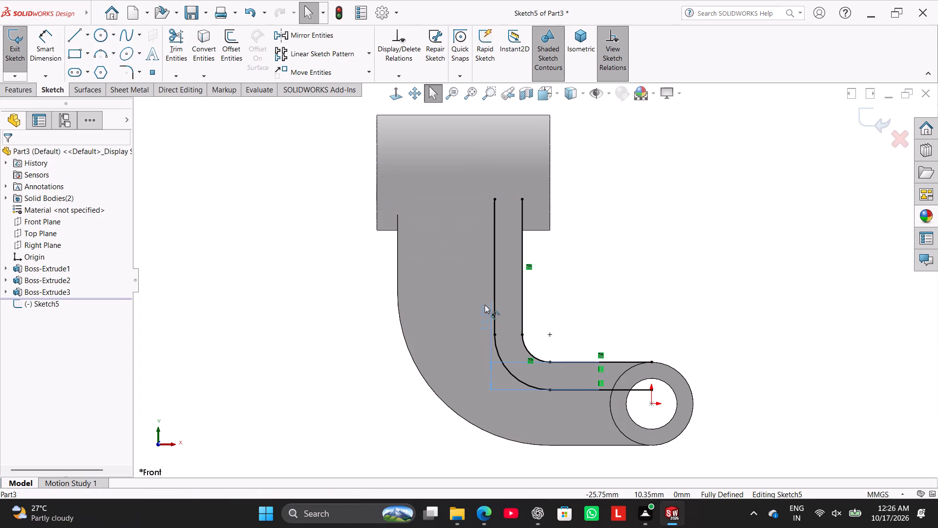
{"action": "left_click_drag", "start_coordinate": [485, 305], "coordinate": [577, 308]}
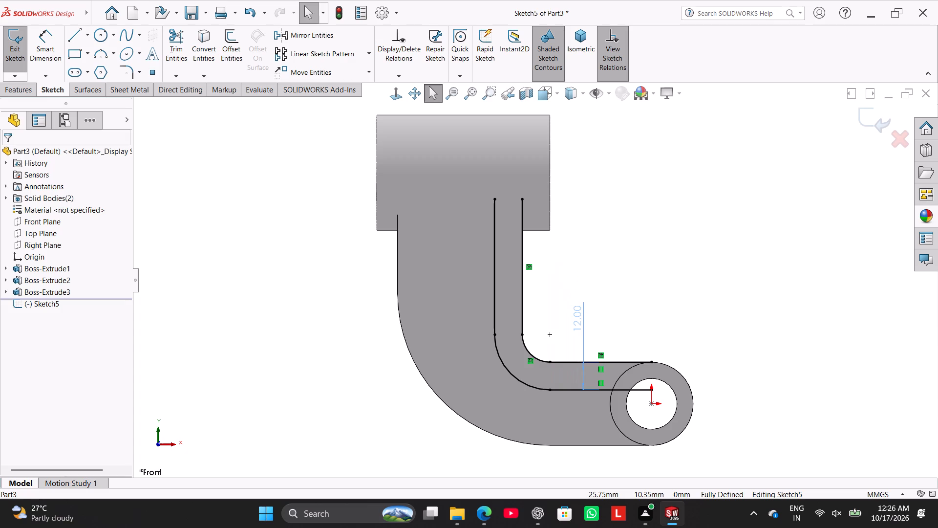
{"action": "left_click", "coordinate": [620, 246]}
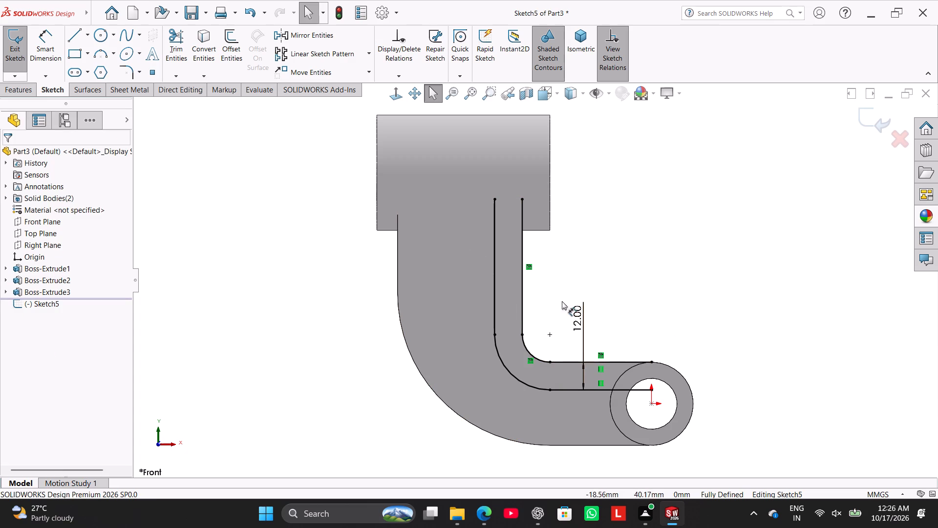
Convert the hub's 36 mm outer circular edge into the sketch, removing the mistakenly selected arm face from the selection.
{"action": "left_click", "coordinate": [184, 45]}
{"action": "scroll", "coordinate": [754, 477], "scroll_direction": "down", "scroll_amount": 3}
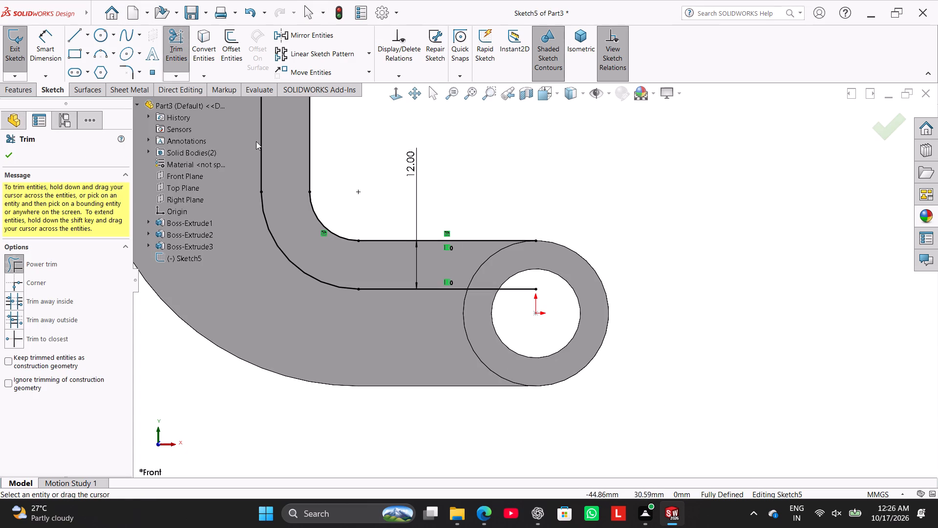
{"action": "left_click", "coordinate": [204, 31]}
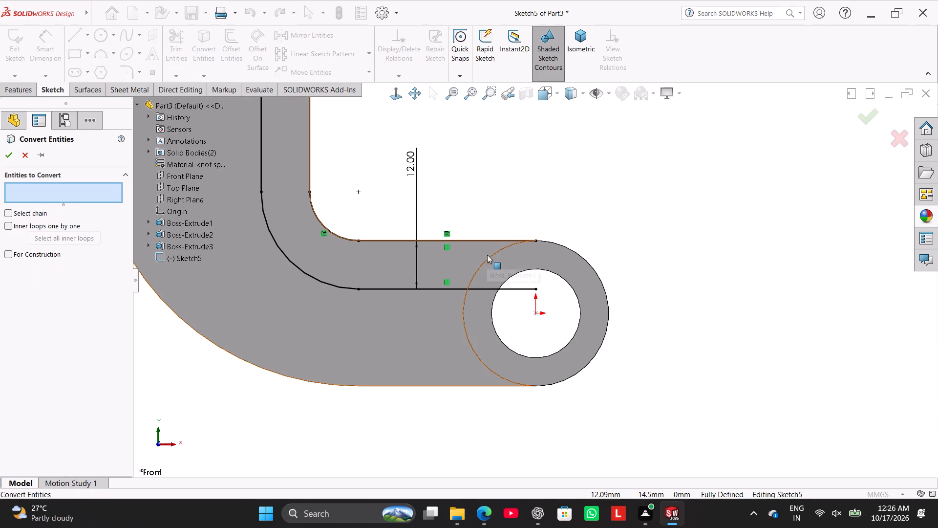
{"action": "left_click", "coordinate": [489, 255]}
{"action": "right_click", "coordinate": [83, 189]}
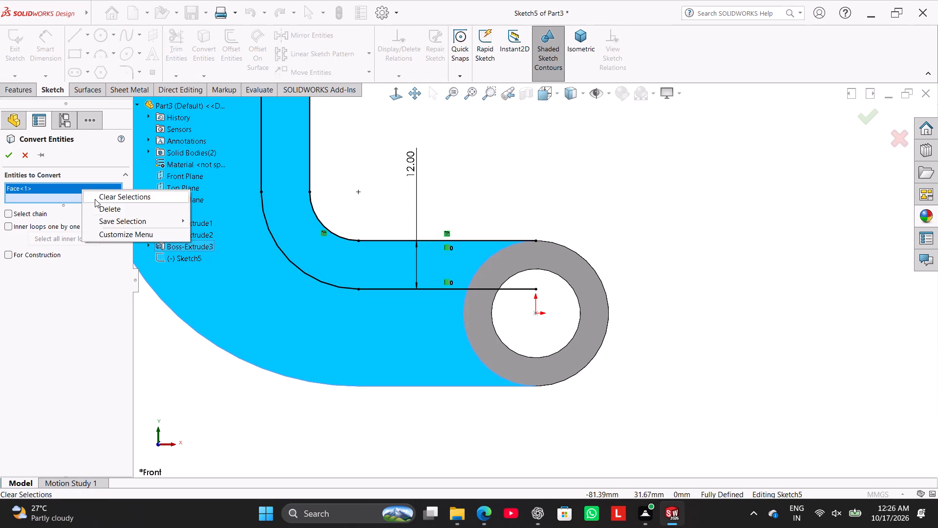
{"action": "left_click", "coordinate": [114, 209]}
{"action": "left_click", "coordinate": [500, 250]}
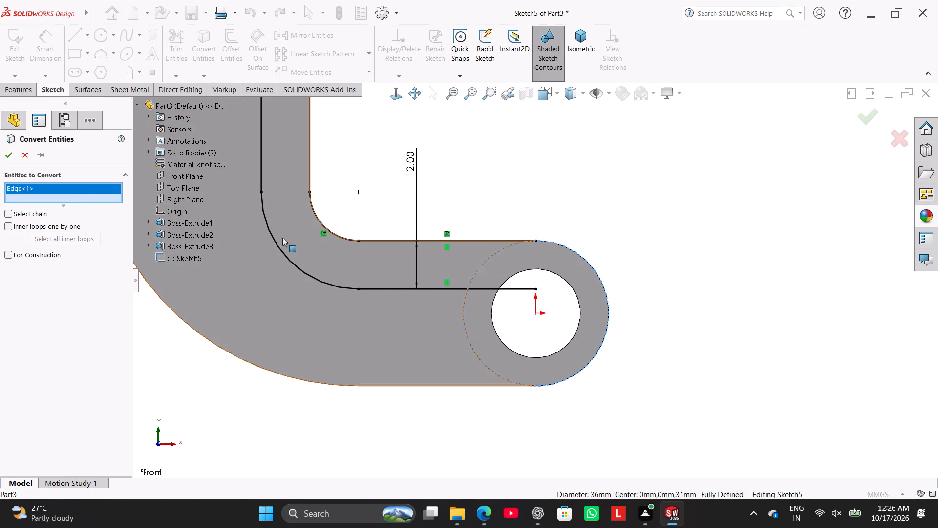
{"action": "left_click", "coordinate": [12, 149]}
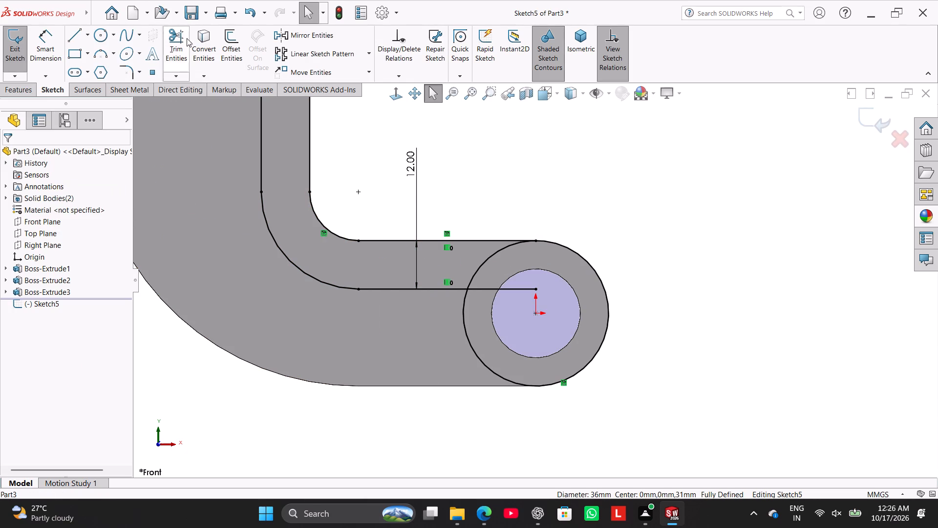
Trim the converted circle to the arc between the two horizontal lines, and trim the offset line's end inside the circle.
{"action": "left_click", "coordinate": [185, 36]}
{"action": "left_click_drag", "start_coordinate": [501, 417], "coordinate": [497, 365]}
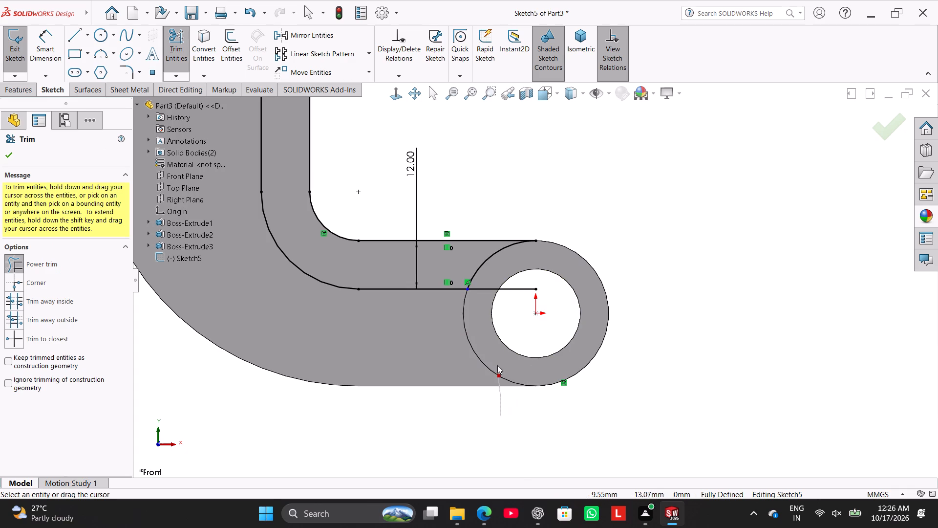
{"action": "left_click_drag", "start_coordinate": [497, 365], "coordinate": [496, 357]}
{"action": "left_click_drag", "start_coordinate": [480, 328], "coordinate": [495, 275]}
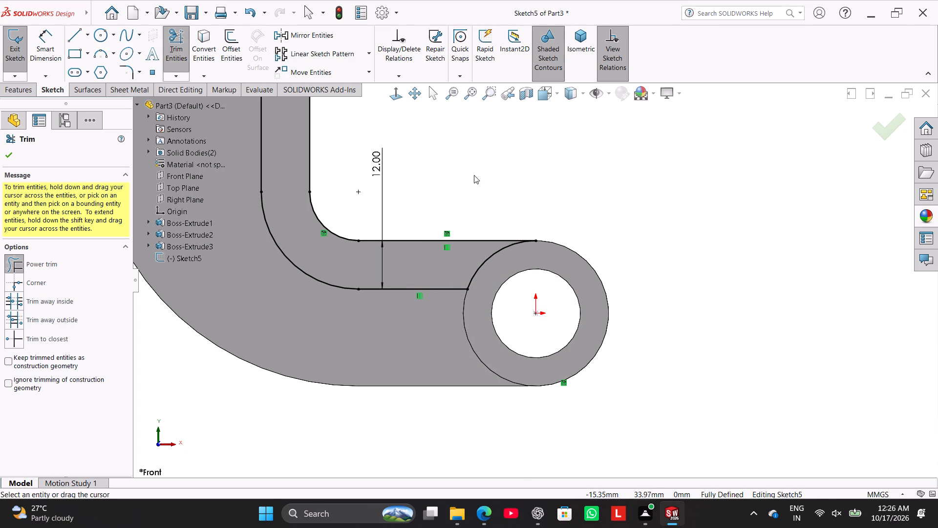
{"action": "right_click", "coordinate": [474, 175]}
{"action": "left_click", "coordinate": [506, 204]}
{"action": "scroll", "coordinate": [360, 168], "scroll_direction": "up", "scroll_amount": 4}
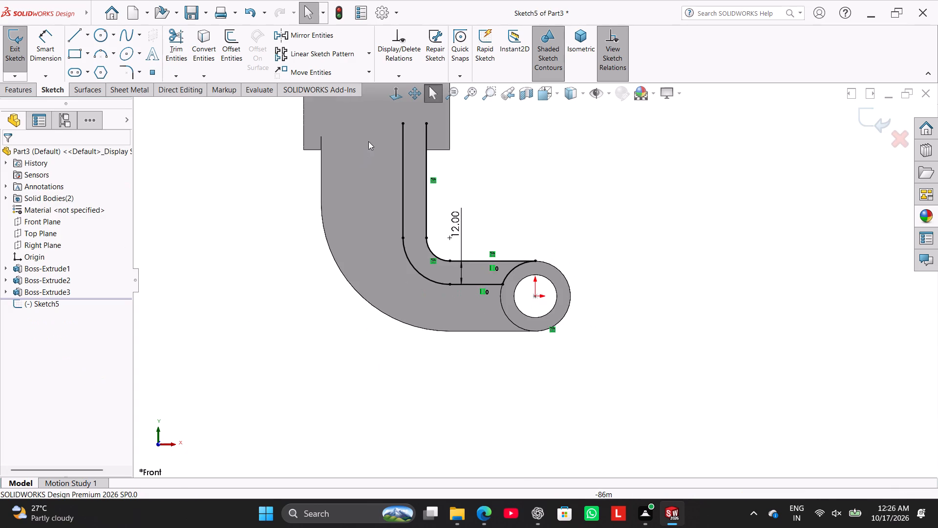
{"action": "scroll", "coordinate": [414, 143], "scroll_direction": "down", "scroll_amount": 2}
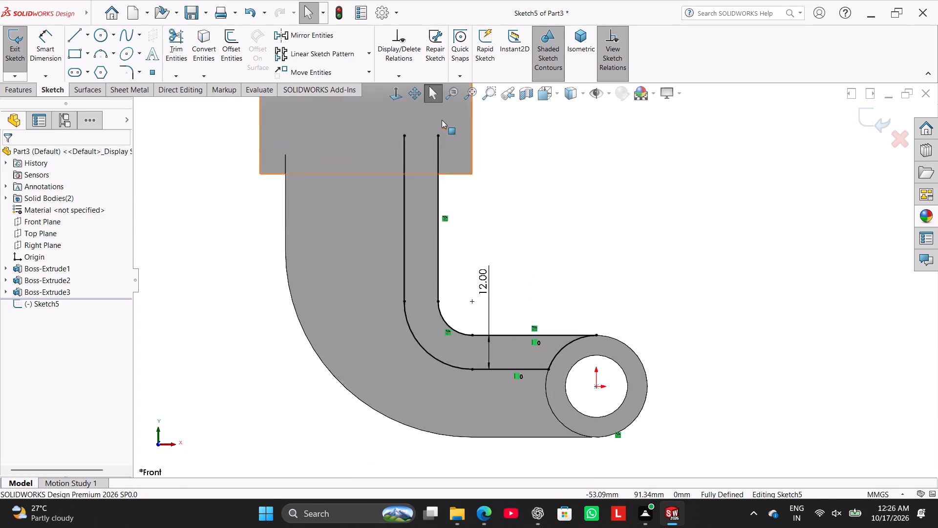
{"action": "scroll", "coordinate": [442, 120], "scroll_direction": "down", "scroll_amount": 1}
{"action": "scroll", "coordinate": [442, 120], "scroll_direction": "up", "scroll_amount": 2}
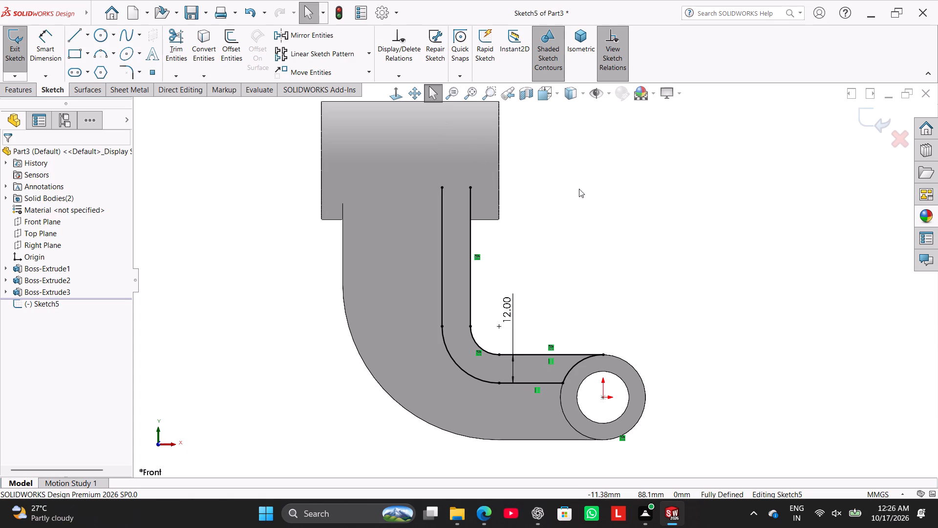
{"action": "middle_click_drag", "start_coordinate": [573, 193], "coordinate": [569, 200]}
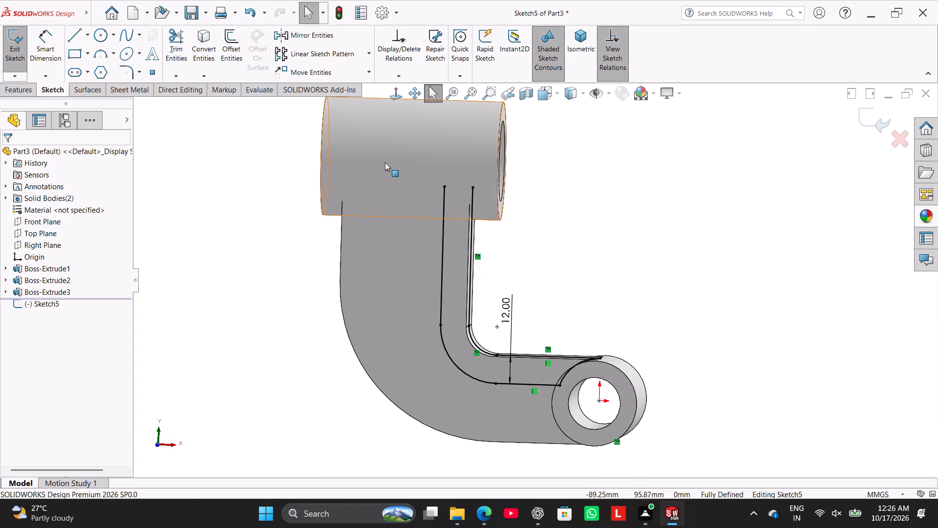
Close the inner-edge profile with a horizontal line joining the upper ends of its two vertical lines.
{"action": "left_click", "coordinate": [394, 88]}
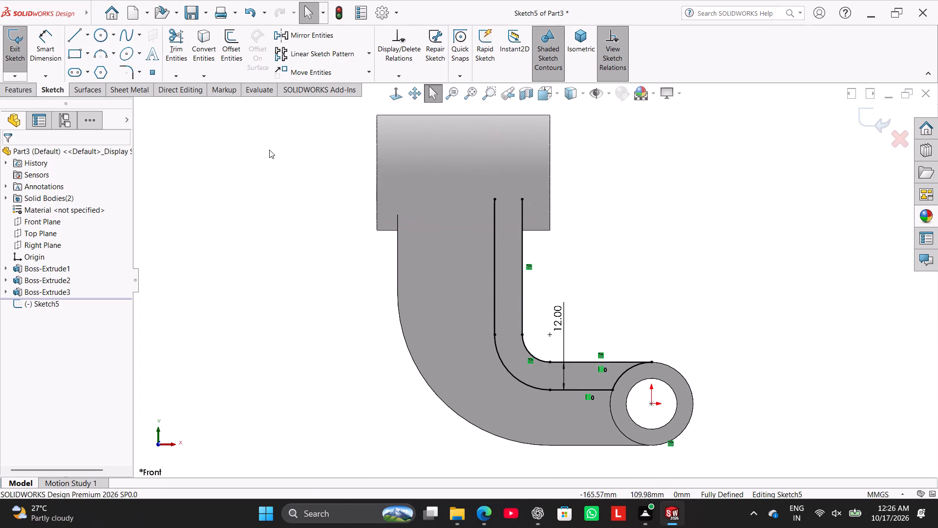
{"action": "left_click", "coordinate": [85, 38]}
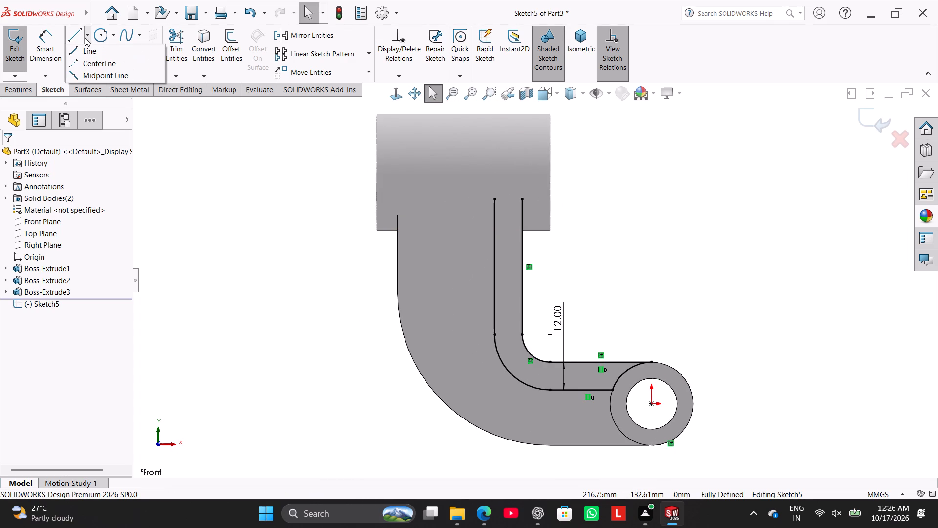
{"action": "left_click", "coordinate": [90, 48]}
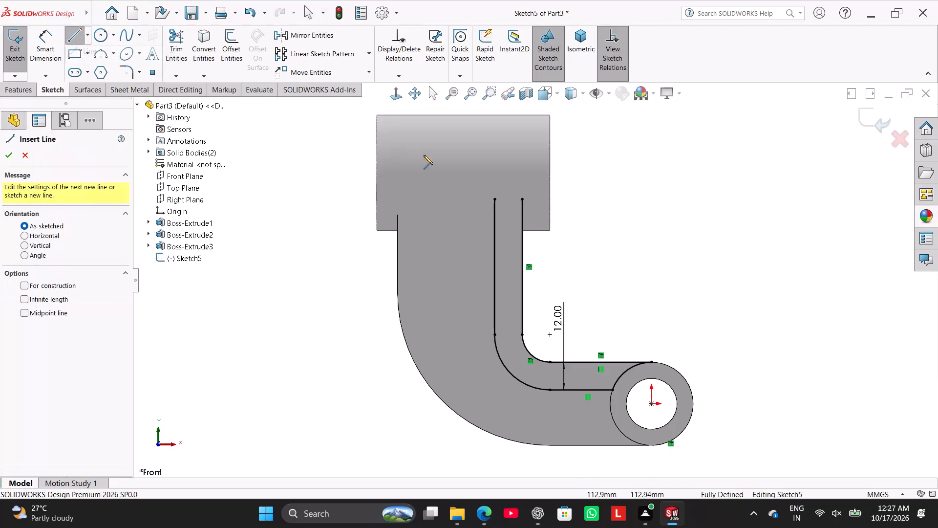
{"action": "left_click", "coordinate": [496, 198]}
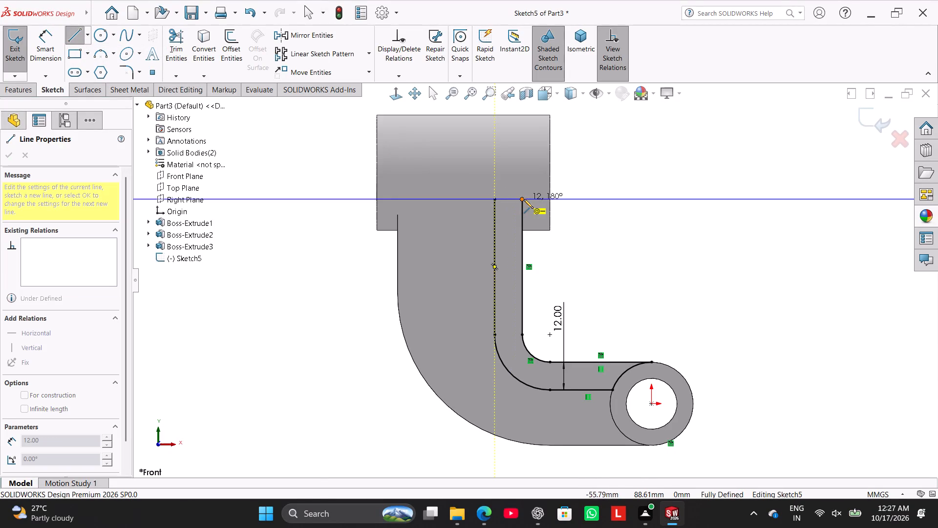
{"action": "left_click", "coordinate": [524, 199]}
{"action": "right_click", "coordinate": [595, 195]}
{"action": "left_click", "coordinate": [606, 204]}
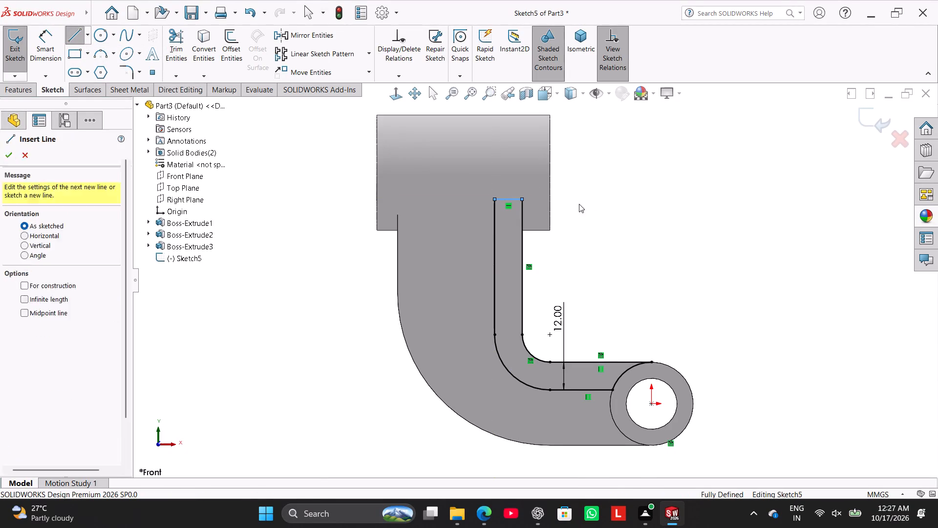
Raise the closing line into the ring boss and dimension it 25 mm below the boss's top edge.
{"action": "left_click_drag", "start_coordinate": [509, 198], "coordinate": [508, 158]}
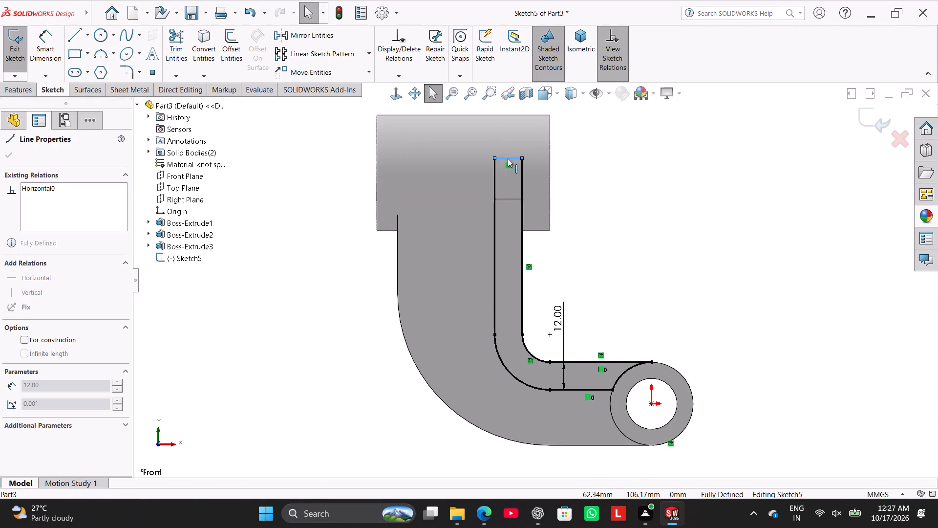
{"action": "left_click_drag", "start_coordinate": [508, 158], "coordinate": [511, 174]}
{"action": "left_click", "coordinate": [597, 209]}
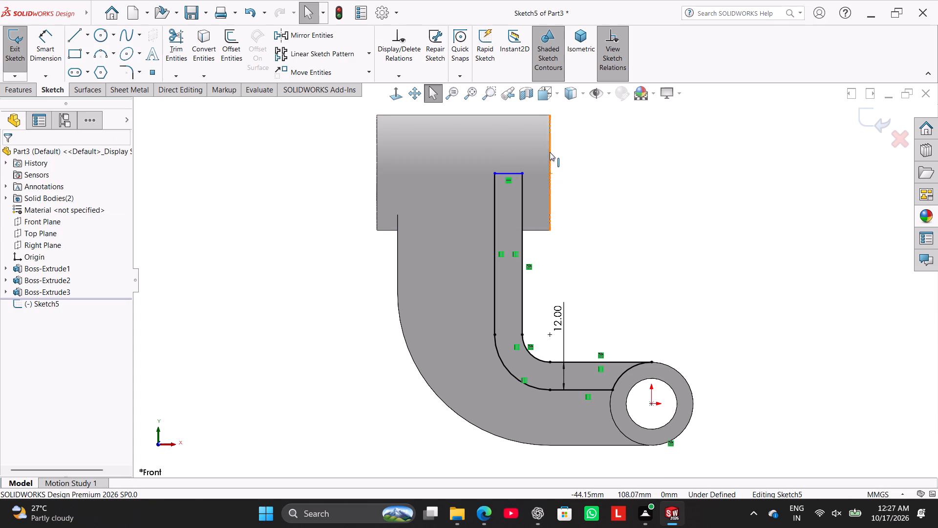
{"action": "left_click", "coordinate": [47, 49]}
{"action": "left_click", "coordinate": [516, 115]}
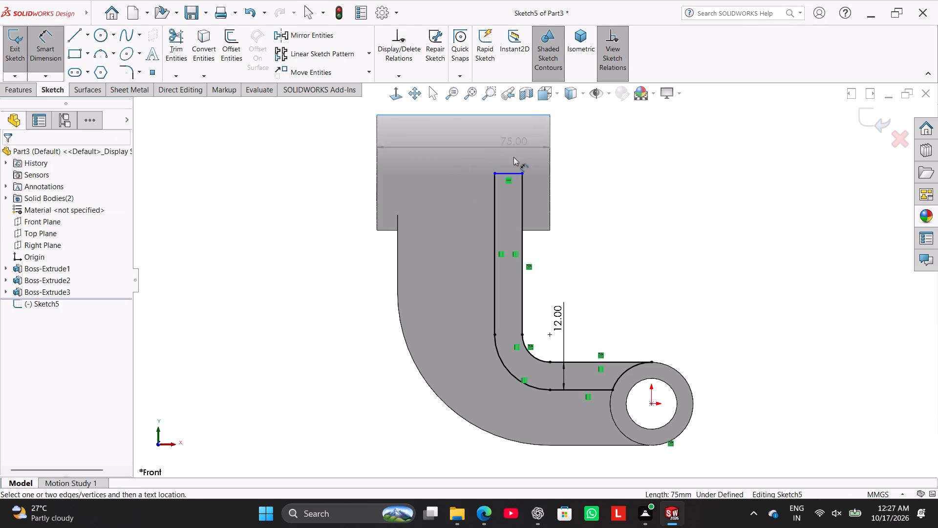
{"action": "left_click", "coordinate": [513, 173]}
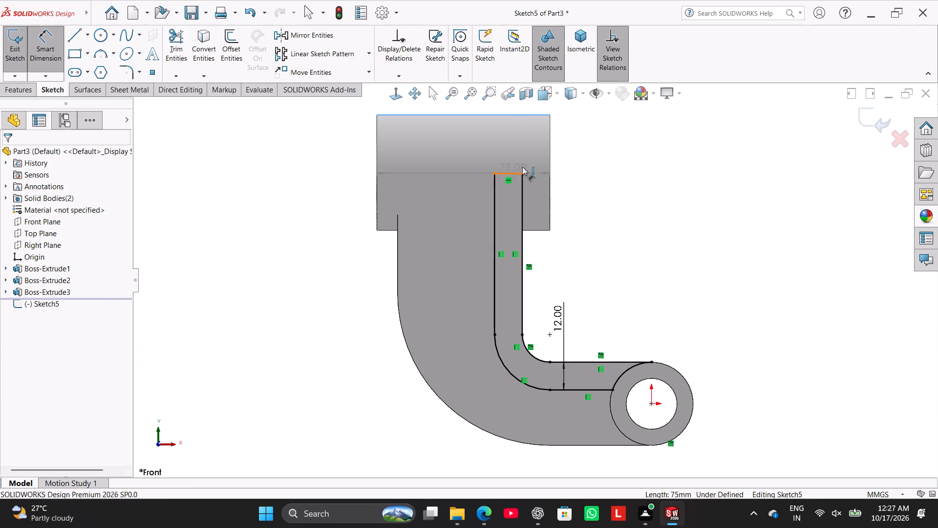
{"action": "left_click", "coordinate": [572, 145]}
{"action": "type", "text": "25"}
{"action": "key", "text": "Return"}
{"action": "right_click", "coordinate": [658, 167]}
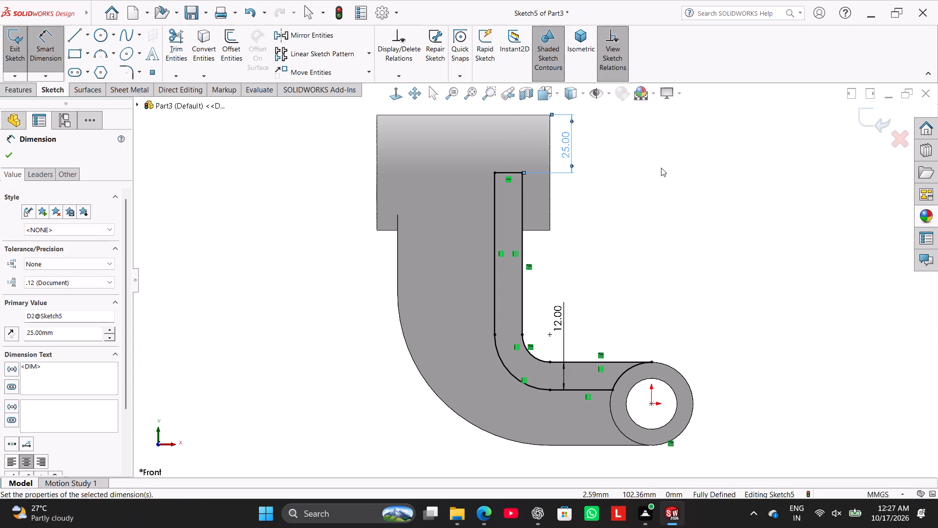
{"action": "left_click", "coordinate": [692, 201]}
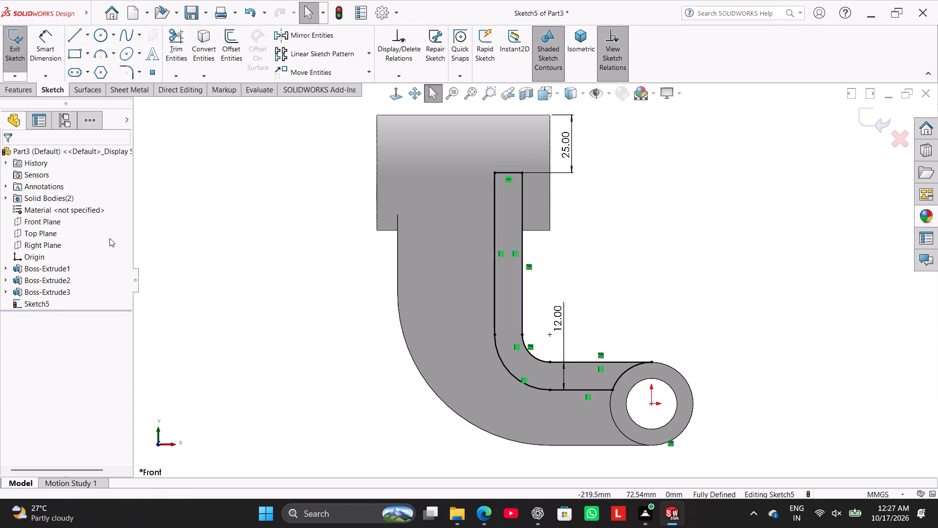
Extrude the inner-edge profile 50 mm from the mid plane, merging the result with the selected bodies.
{"action": "left_click", "coordinate": [23, 88]}
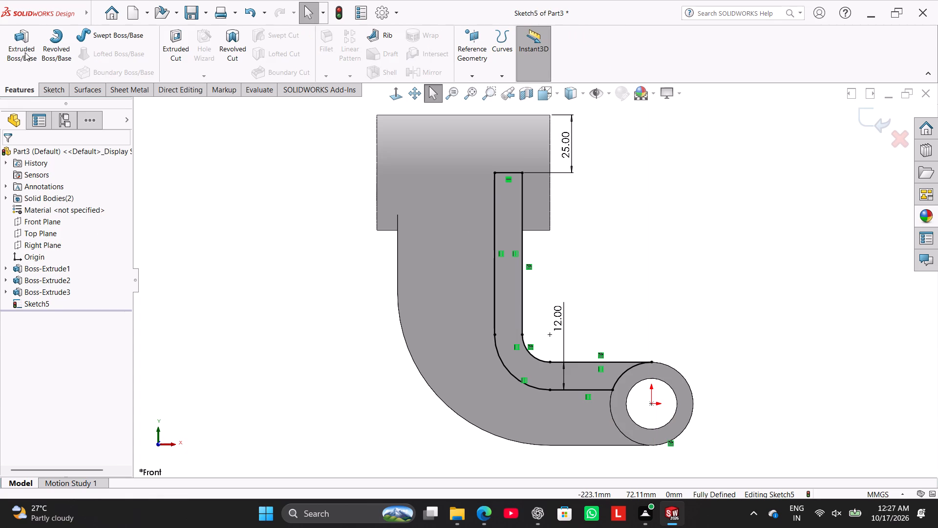
{"action": "left_click", "coordinate": [25, 51]}
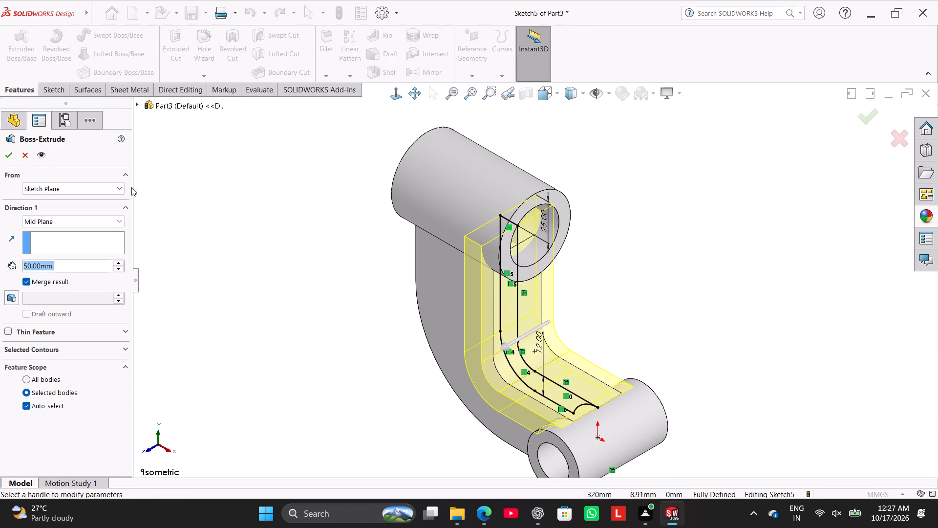
{"action": "left_click", "coordinate": [9, 158]}
{"action": "left_click", "coordinate": [277, 186]}
{"action": "middle_click_drag", "start_coordinate": [310, 213], "coordinate": [342, 186]}
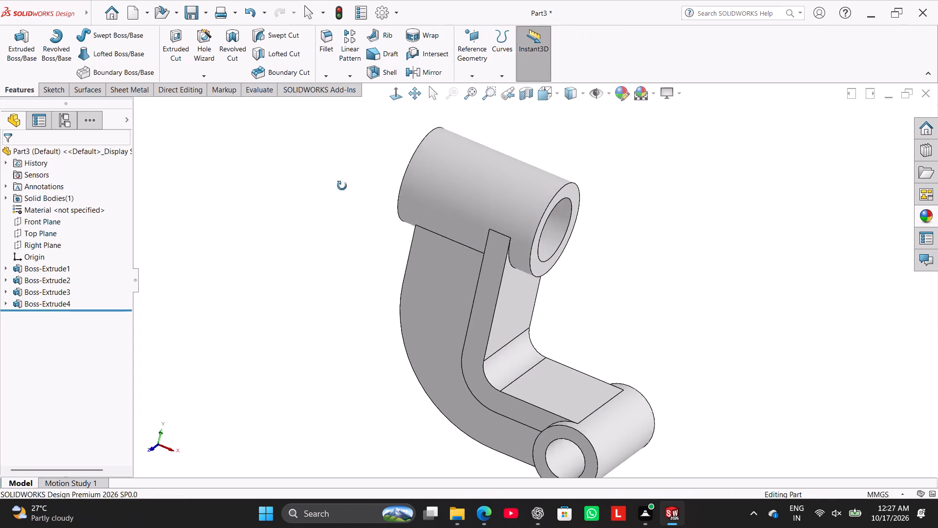
{"action": "middle_click_drag", "start_coordinate": [342, 186], "coordinate": [318, 174]}
{"action": "right_click_drag", "start_coordinate": [299, 238], "coordinate": [461, 134]}
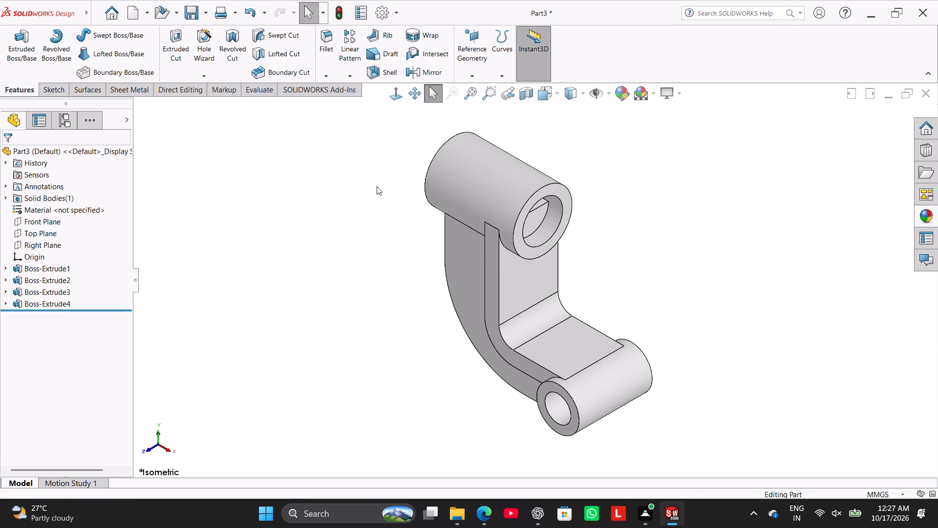
Delete and patch the five faces of the extruded material protruding into the ring boss's bore.
{"action": "middle_click_drag", "start_coordinate": [387, 192], "coordinate": [431, 153]}
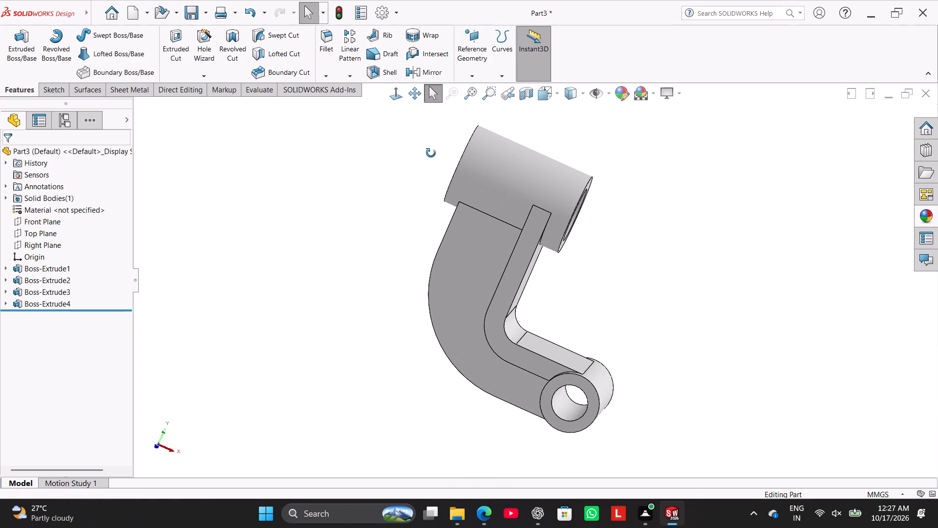
{"action": "middle_click_drag", "start_coordinate": [431, 153], "coordinate": [440, 140]}
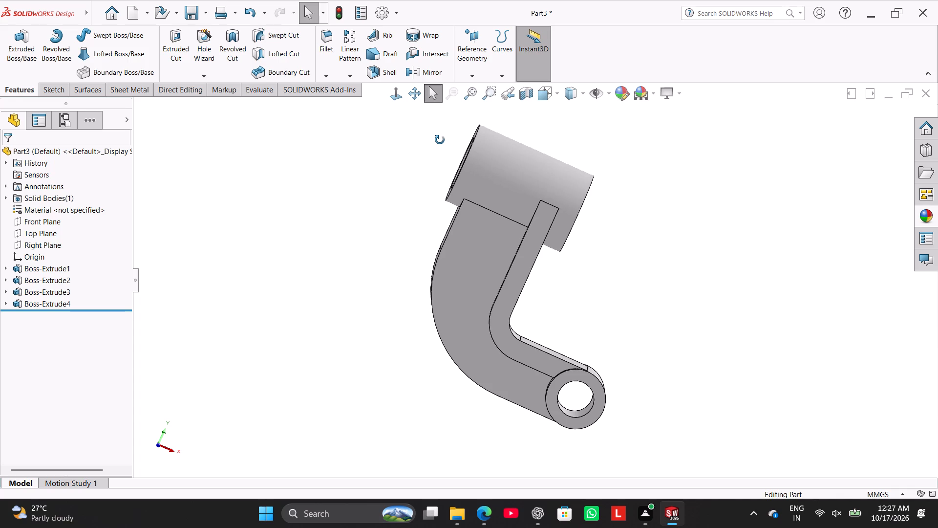
{"action": "middle_click_drag", "start_coordinate": [440, 140], "coordinate": [353, 117]}
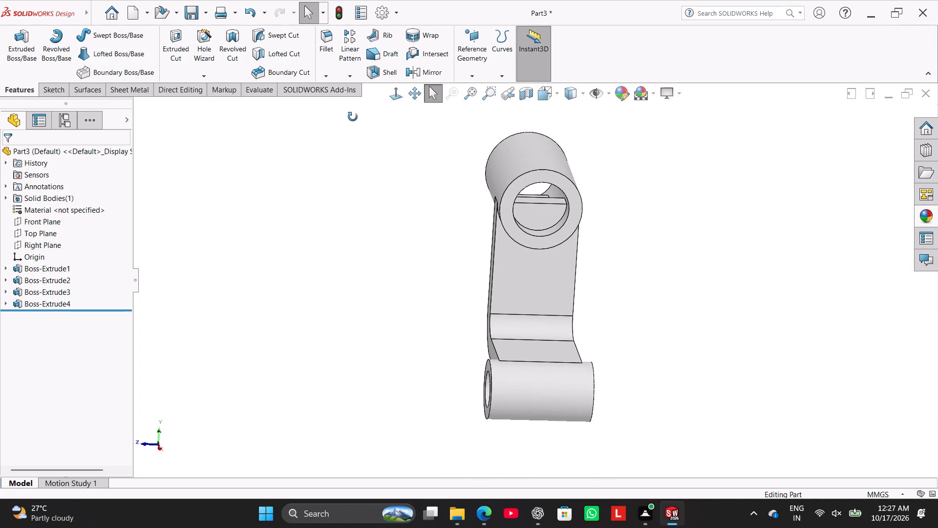
{"action": "middle_click_drag", "start_coordinate": [353, 117], "coordinate": [352, 117]}
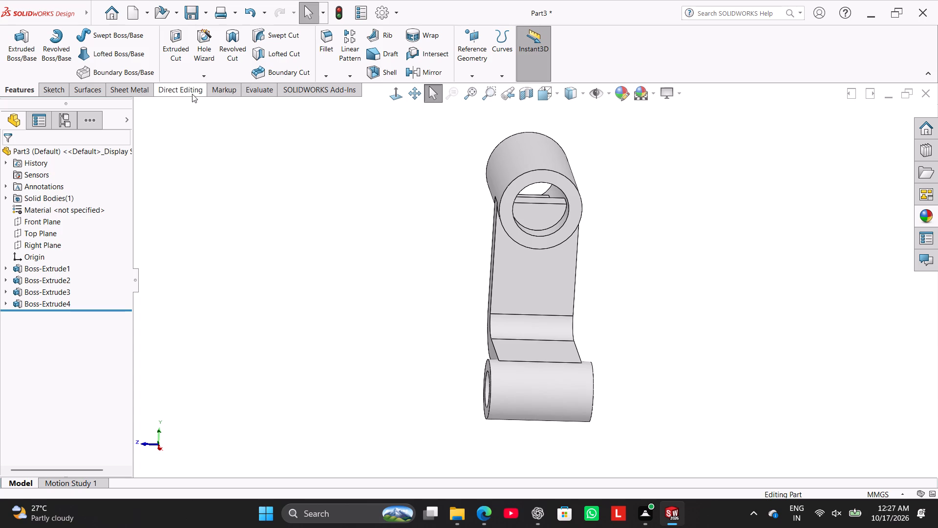
{"action": "left_click", "coordinate": [192, 95]}
{"action": "left_click", "coordinate": [195, 46]}
{"action": "scroll", "coordinate": [528, 188], "scroll_direction": "down", "scroll_amount": 3}
{"action": "left_click", "coordinate": [553, 253]}
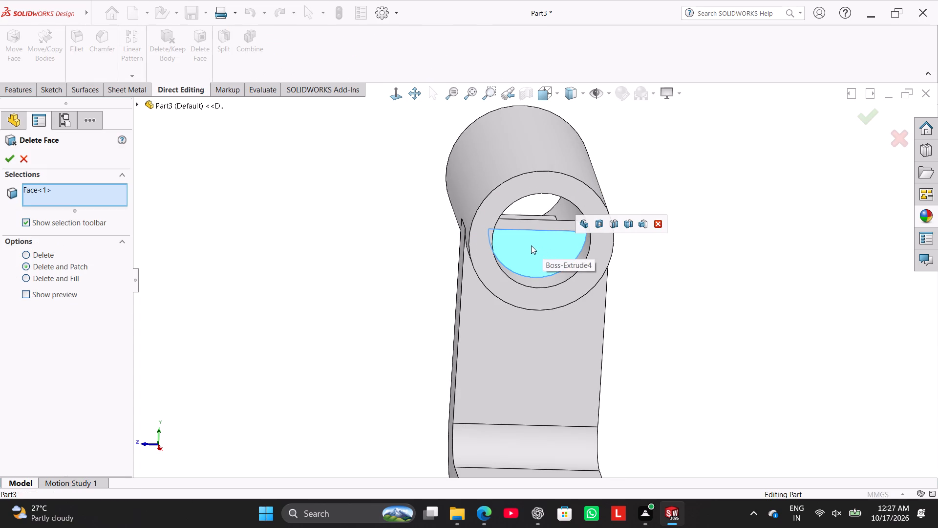
{"action": "left_click", "coordinate": [533, 226]}
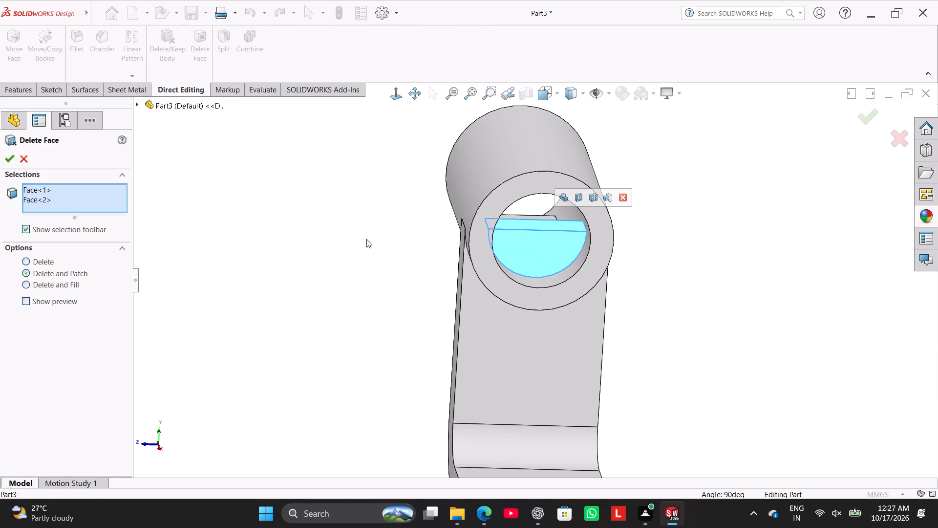
{"action": "middle_click_drag", "start_coordinate": [366, 239], "coordinate": [499, 338]}
{"action": "middle_click_drag", "start_coordinate": [474, 271], "coordinate": [489, 340]}
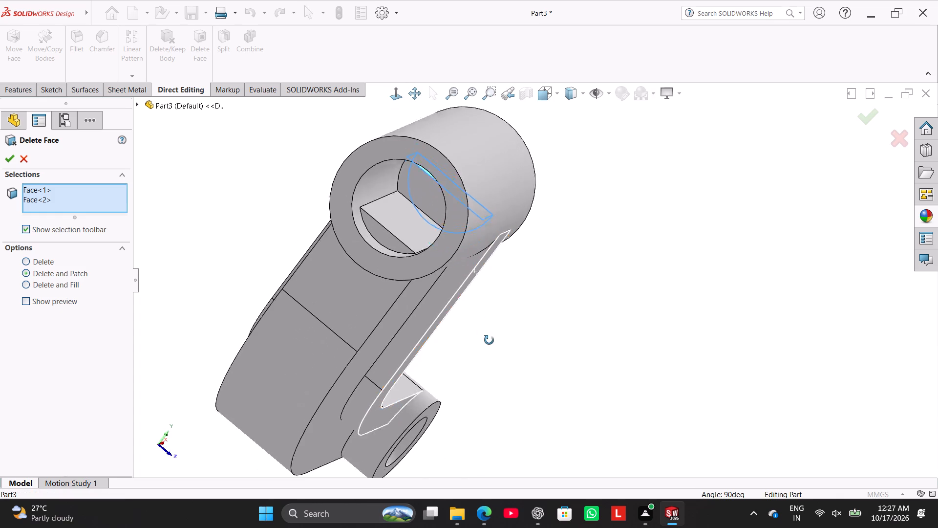
{"action": "middle_click_drag", "start_coordinate": [489, 340], "coordinate": [489, 344]}
{"action": "left_click", "coordinate": [386, 241]}
{"action": "left_click", "coordinate": [393, 224]}
{"action": "middle_click_drag", "start_coordinate": [404, 192], "coordinate": [406, 189]}
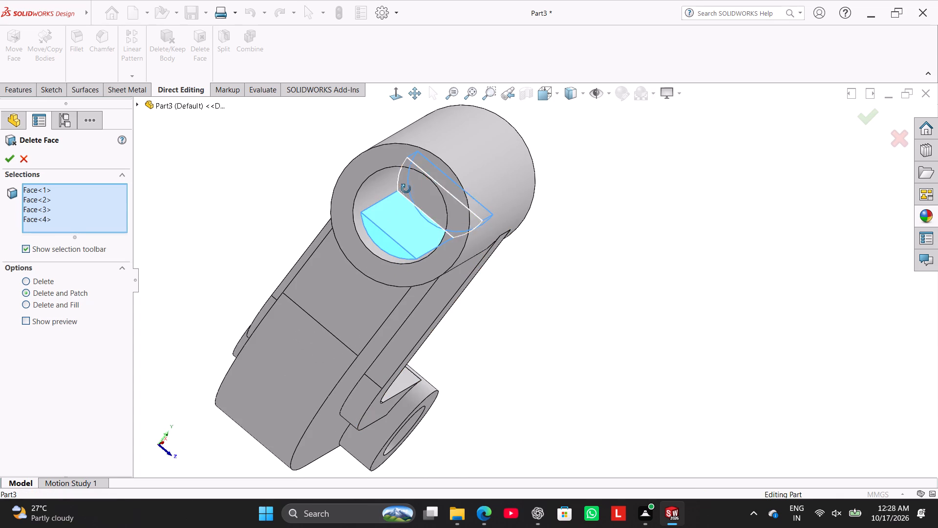
{"action": "middle_click_drag", "start_coordinate": [406, 189], "coordinate": [416, 171]}
{"action": "scroll", "coordinate": [416, 171], "scroll_direction": "down", "scroll_amount": 1}
{"action": "left_click", "coordinate": [420, 189]}
{"action": "middle_click_drag", "start_coordinate": [659, 276], "coordinate": [467, 328]}
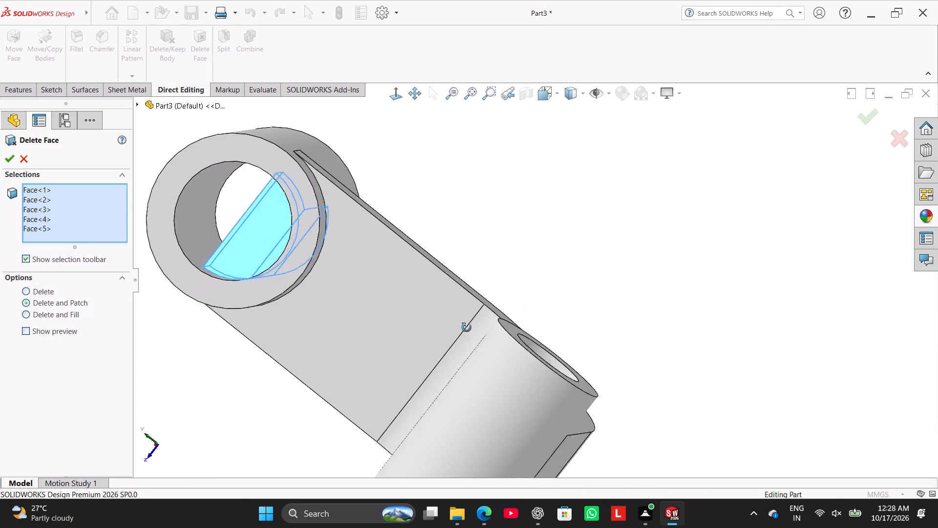
{"action": "middle_click_drag", "start_coordinate": [467, 328], "coordinate": [485, 355]}
{"action": "left_click", "coordinate": [9, 156]}
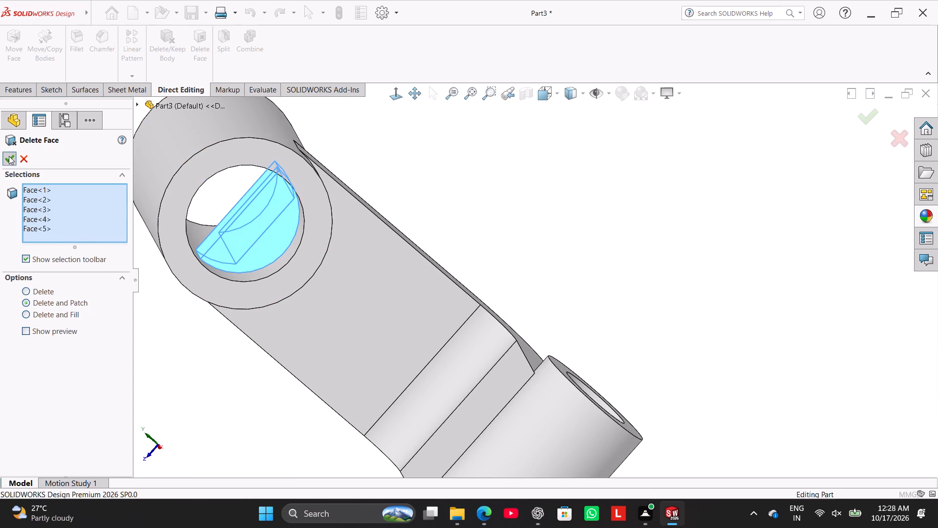
{"action": "middle_click_drag", "start_coordinate": [444, 163], "coordinate": [451, 176]}
{"action": "right_click_drag", "start_coordinate": [422, 220], "coordinate": [493, 159]}
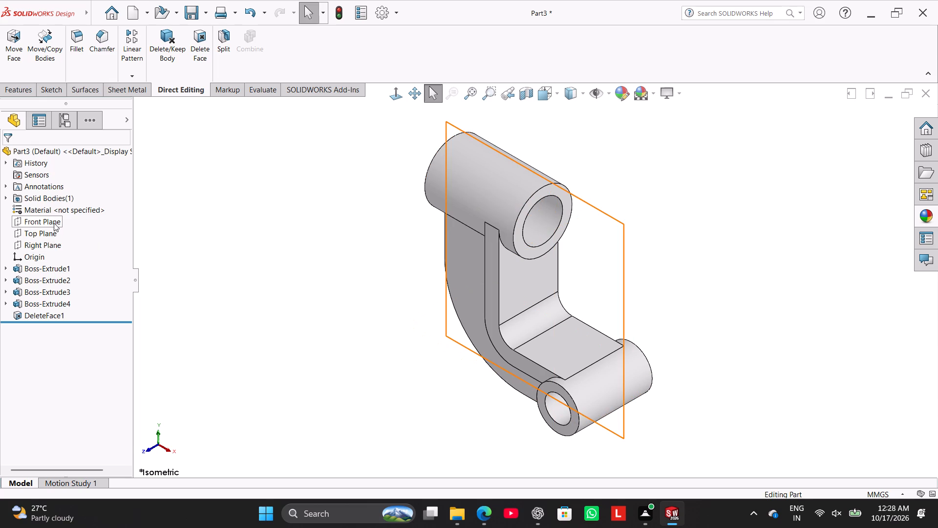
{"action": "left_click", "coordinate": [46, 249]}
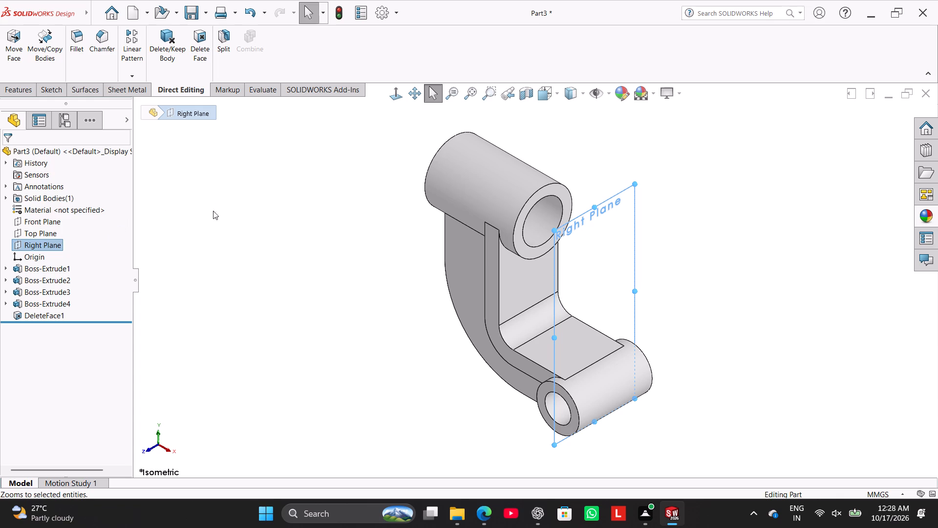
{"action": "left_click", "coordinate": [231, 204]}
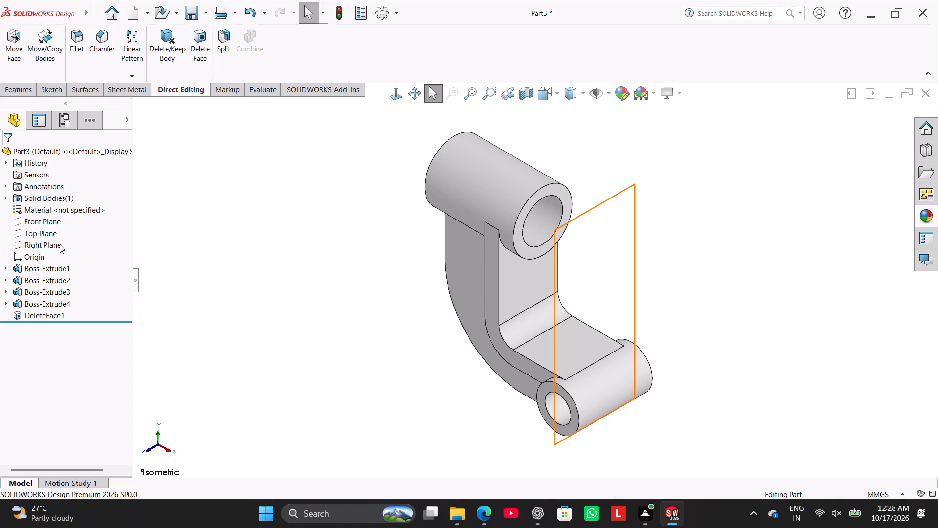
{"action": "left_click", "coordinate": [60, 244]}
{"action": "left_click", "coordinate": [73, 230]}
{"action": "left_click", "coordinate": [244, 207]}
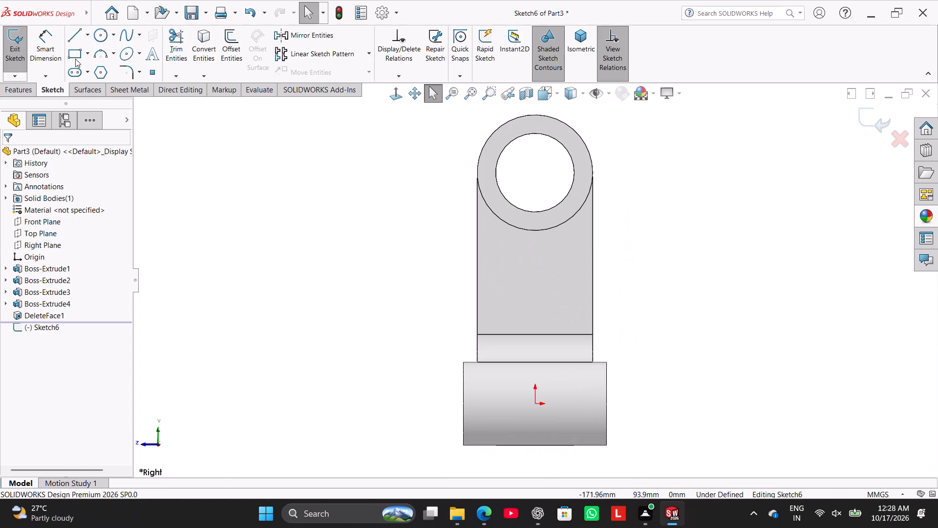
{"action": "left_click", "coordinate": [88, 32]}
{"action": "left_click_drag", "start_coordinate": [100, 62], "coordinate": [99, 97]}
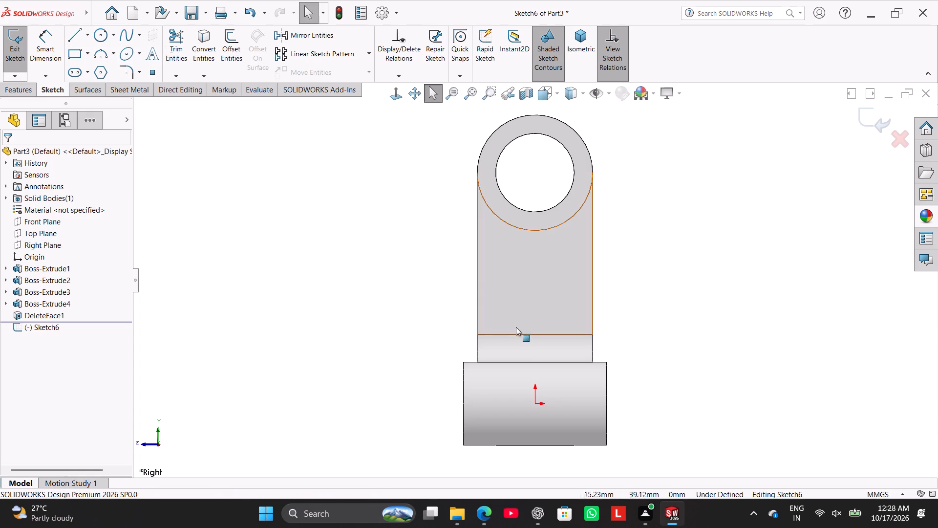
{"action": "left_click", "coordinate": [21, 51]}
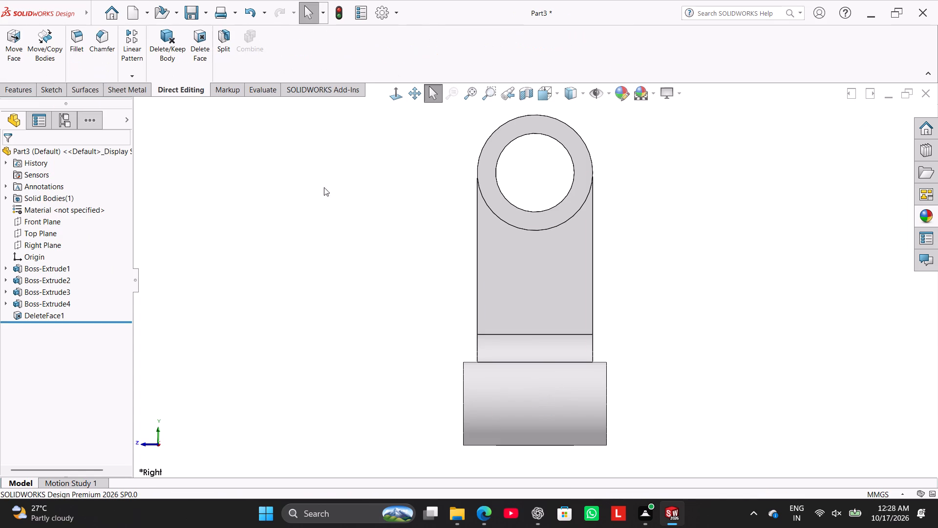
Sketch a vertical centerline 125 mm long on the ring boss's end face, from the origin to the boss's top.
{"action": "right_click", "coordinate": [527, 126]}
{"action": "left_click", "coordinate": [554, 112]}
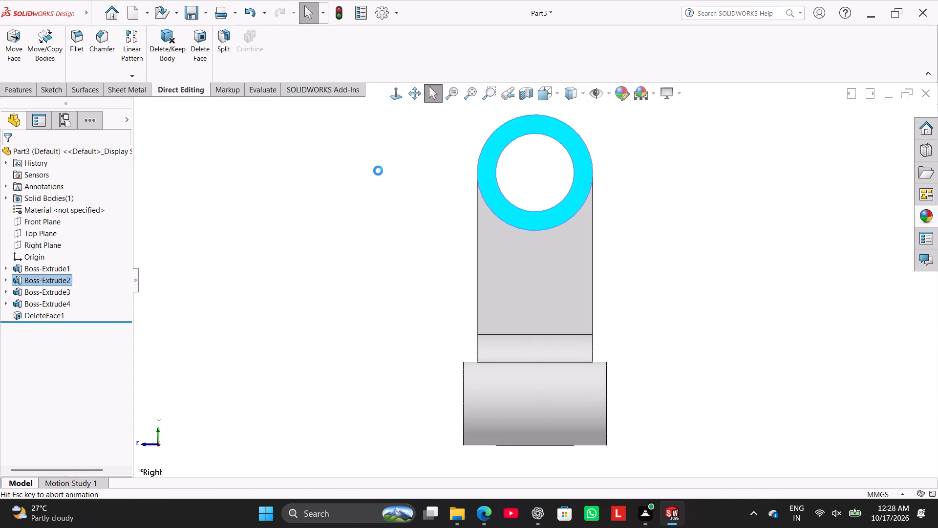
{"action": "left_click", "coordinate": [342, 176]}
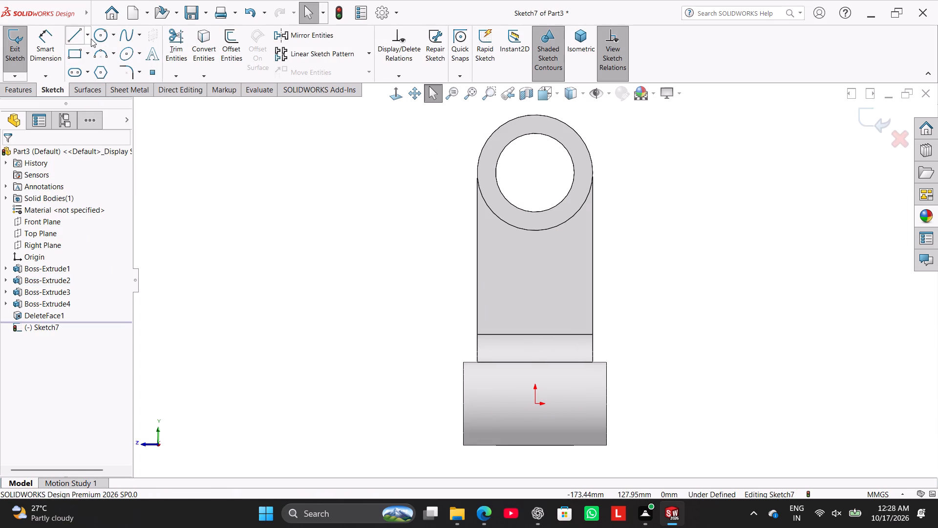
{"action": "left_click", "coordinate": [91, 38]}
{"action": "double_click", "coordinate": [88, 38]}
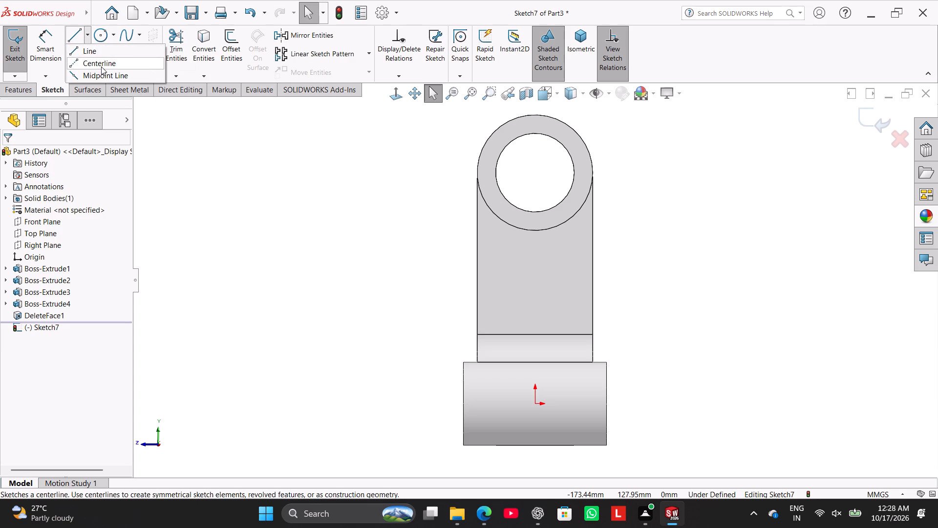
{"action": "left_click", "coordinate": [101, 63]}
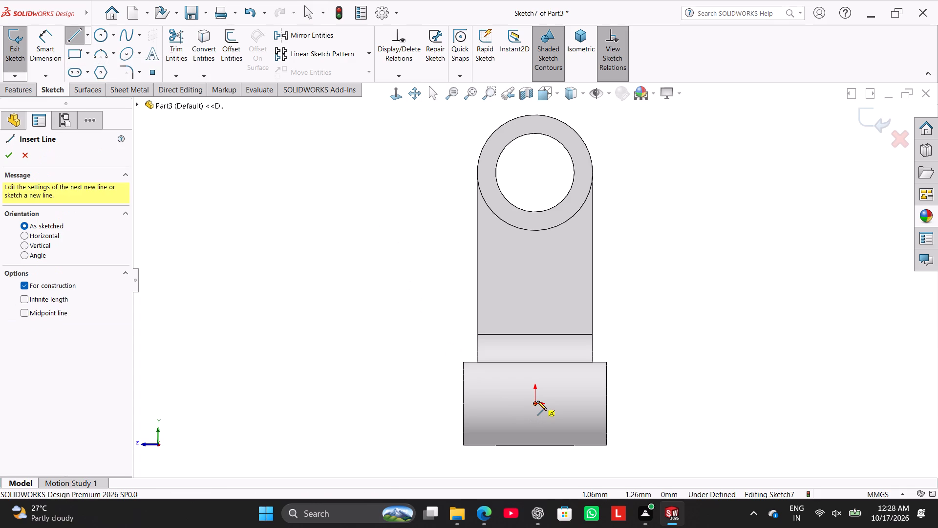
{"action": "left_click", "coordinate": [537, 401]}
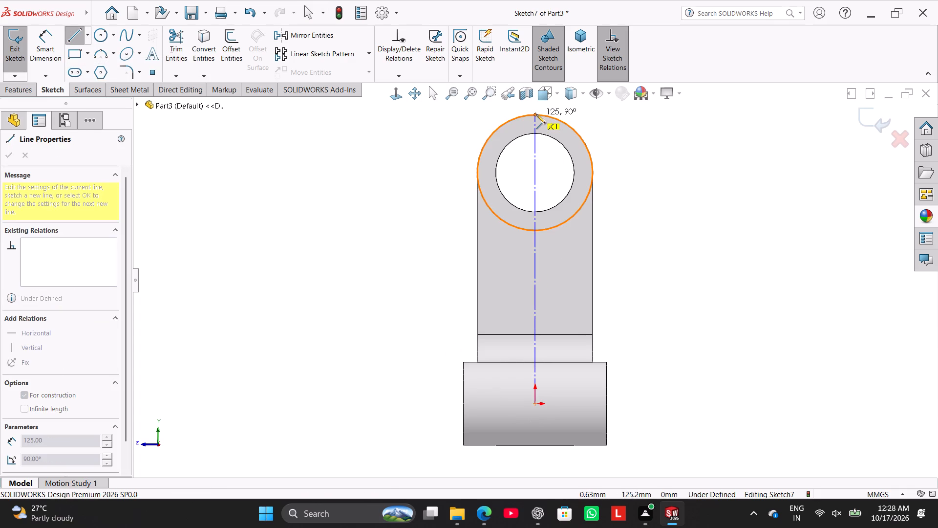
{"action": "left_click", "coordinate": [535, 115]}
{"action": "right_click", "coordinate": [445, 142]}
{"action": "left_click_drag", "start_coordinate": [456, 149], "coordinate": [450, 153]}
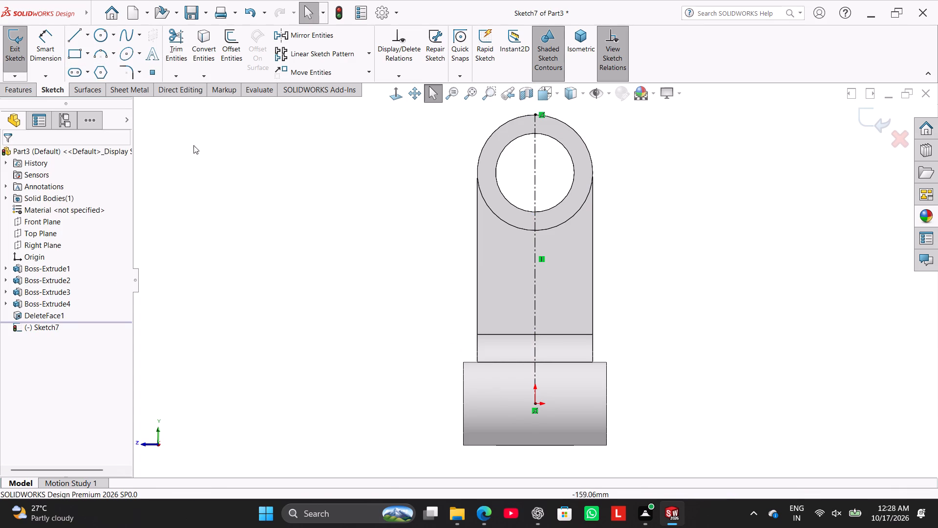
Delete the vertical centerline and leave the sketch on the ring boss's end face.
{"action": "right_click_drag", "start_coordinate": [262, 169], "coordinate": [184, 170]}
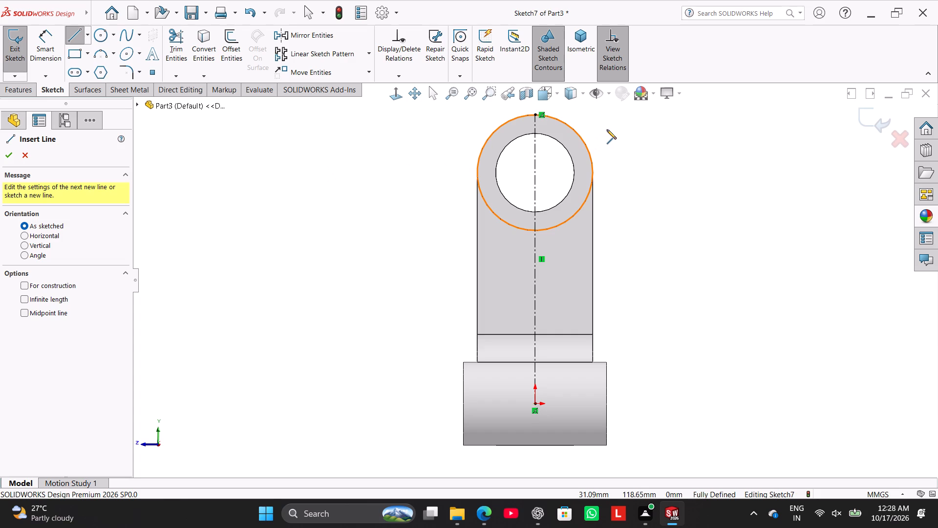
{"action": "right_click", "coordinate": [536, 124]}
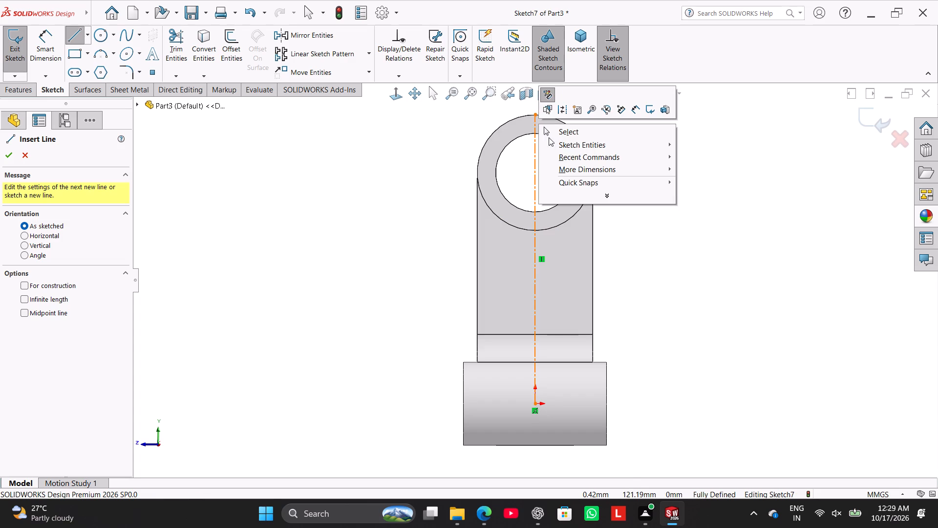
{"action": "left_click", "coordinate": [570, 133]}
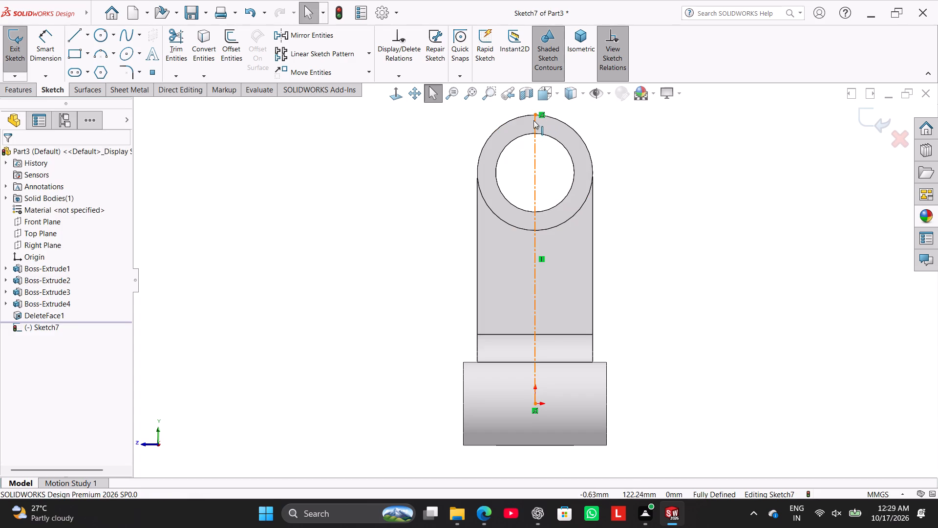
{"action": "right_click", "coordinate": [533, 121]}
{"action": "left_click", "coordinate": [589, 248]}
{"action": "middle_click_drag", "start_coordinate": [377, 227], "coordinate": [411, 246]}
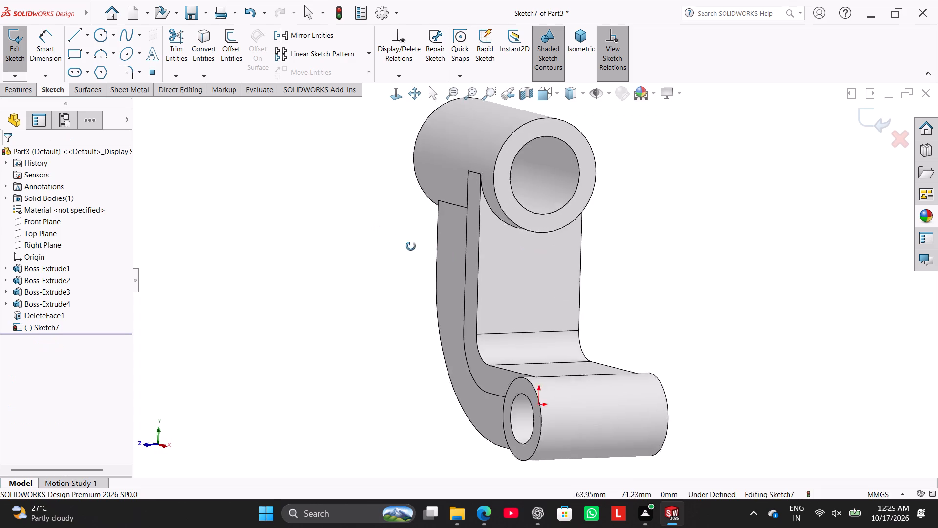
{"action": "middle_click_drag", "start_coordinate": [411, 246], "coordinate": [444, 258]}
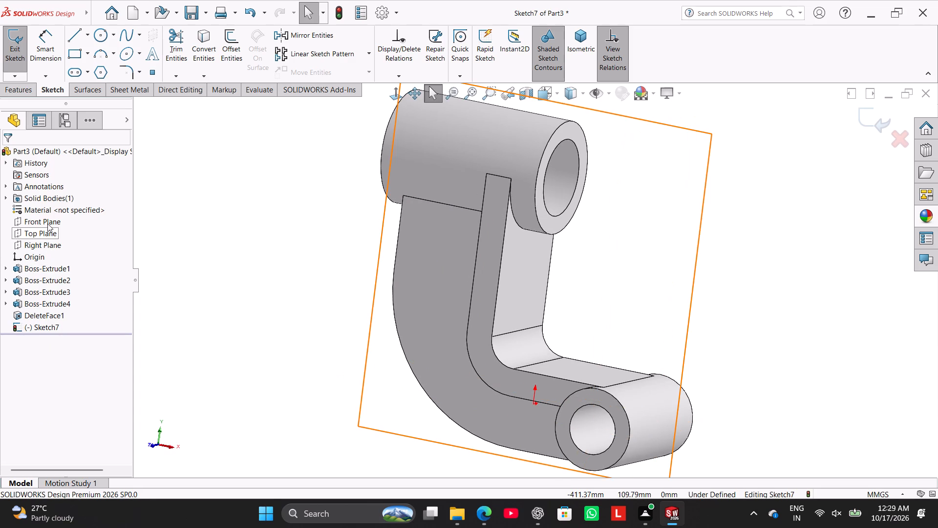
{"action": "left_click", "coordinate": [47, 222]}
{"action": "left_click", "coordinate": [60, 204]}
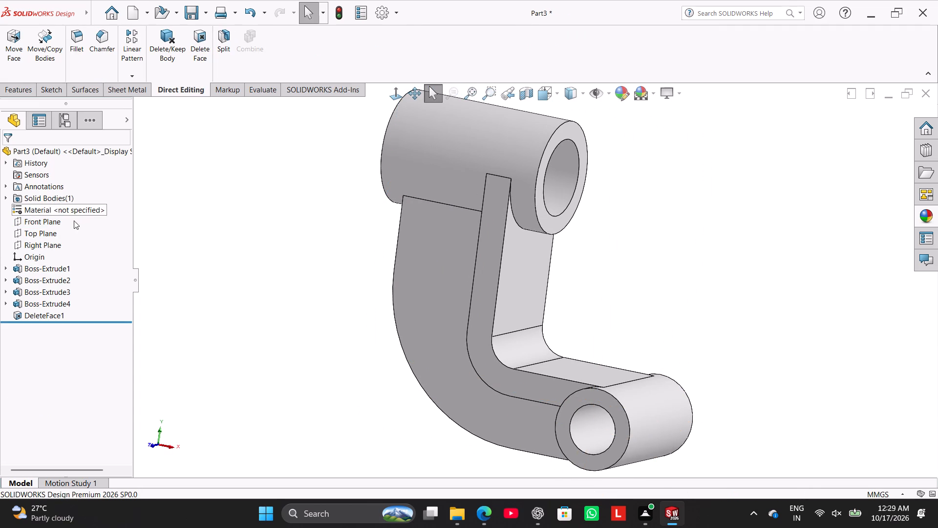
Start a sketch on the Front Plane and draw a horizontal line about 24 mm long just below the ring boss's top edge.
{"action": "left_click", "coordinate": [52, 222]}
{"action": "left_click", "coordinate": [62, 206]}
{"action": "left_click", "coordinate": [308, 154]}
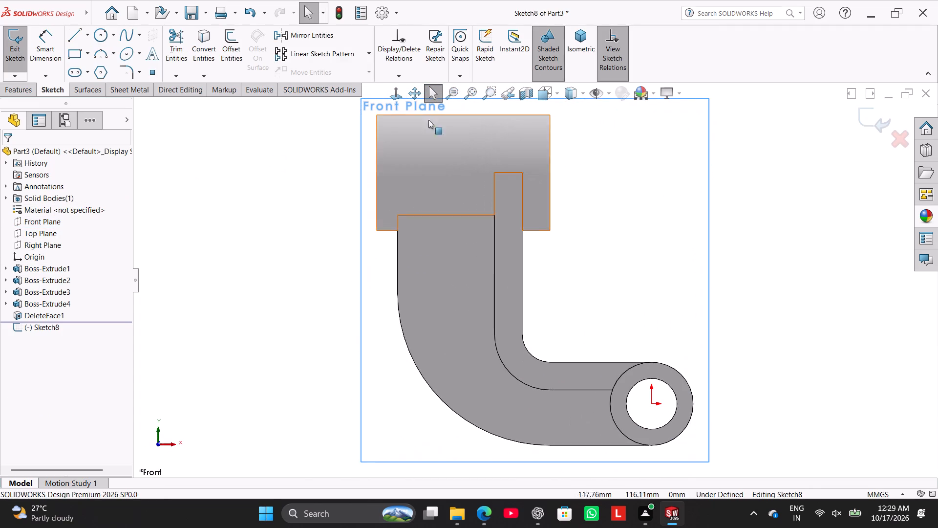
{"action": "scroll", "coordinate": [508, 93], "scroll_direction": "down", "scroll_amount": 3}
{"action": "scroll", "coordinate": [512, 138], "scroll_direction": "up", "scroll_amount": 1}
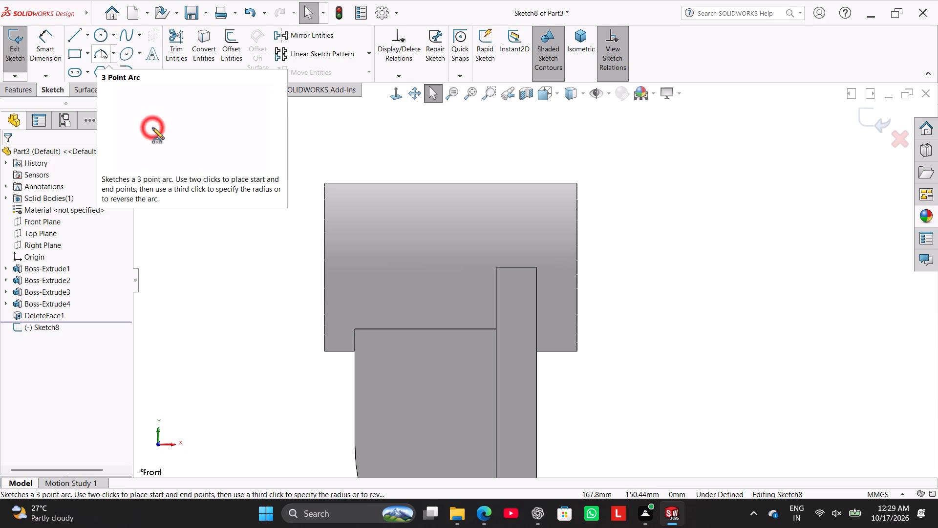
{"action": "left_click", "coordinate": [80, 37]}
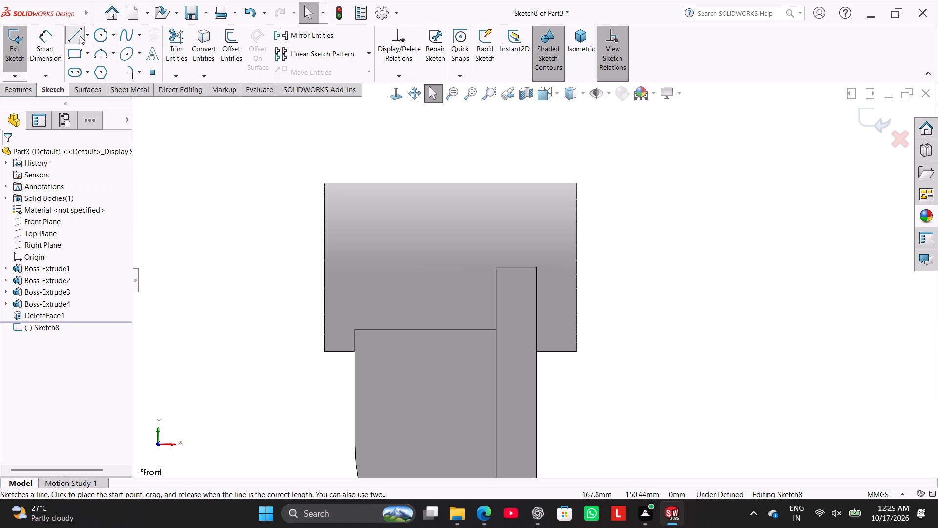
{"action": "left_click", "coordinate": [451, 203]}
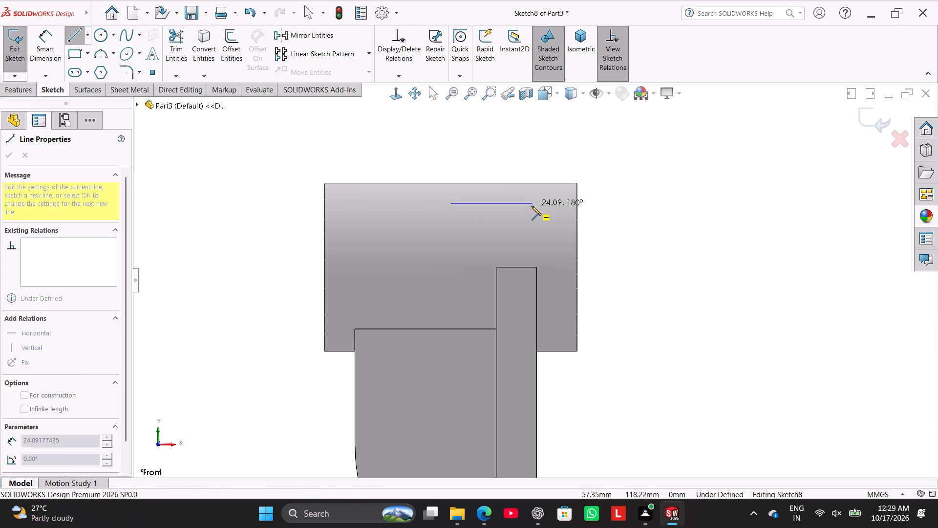
{"action": "left_click", "coordinate": [531, 206]}
{"action": "right_click", "coordinate": [518, 151]}
{"action": "left_click", "coordinate": [544, 154]}
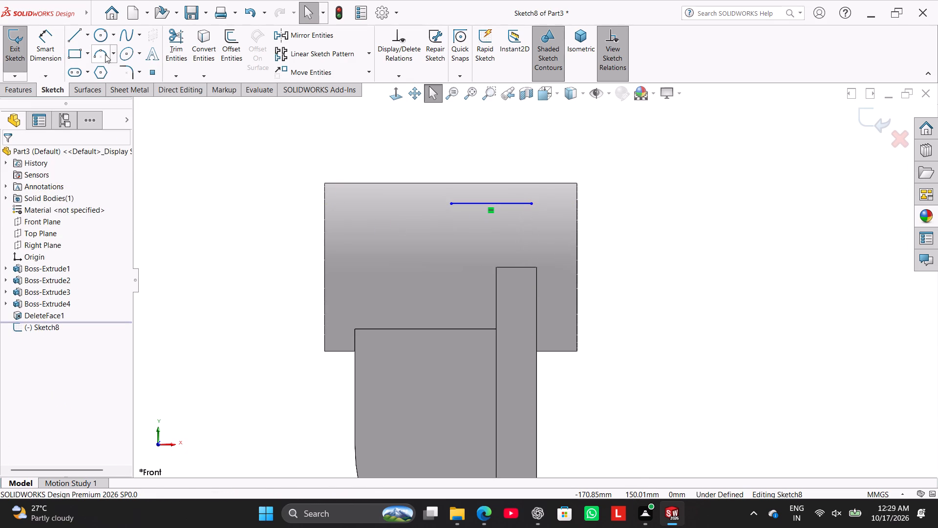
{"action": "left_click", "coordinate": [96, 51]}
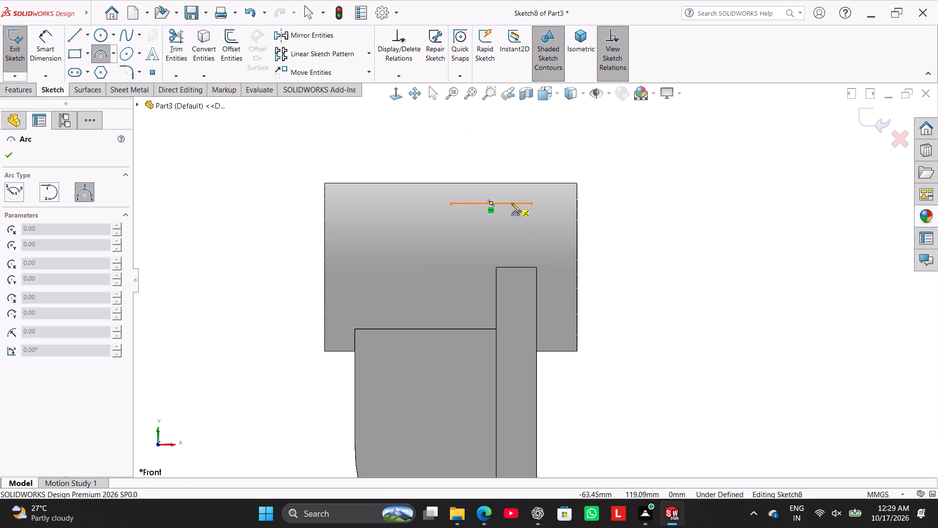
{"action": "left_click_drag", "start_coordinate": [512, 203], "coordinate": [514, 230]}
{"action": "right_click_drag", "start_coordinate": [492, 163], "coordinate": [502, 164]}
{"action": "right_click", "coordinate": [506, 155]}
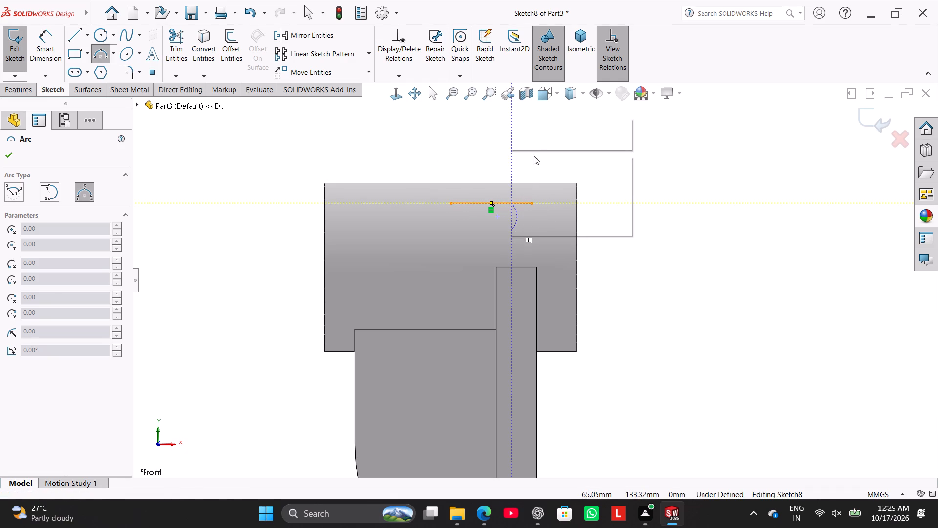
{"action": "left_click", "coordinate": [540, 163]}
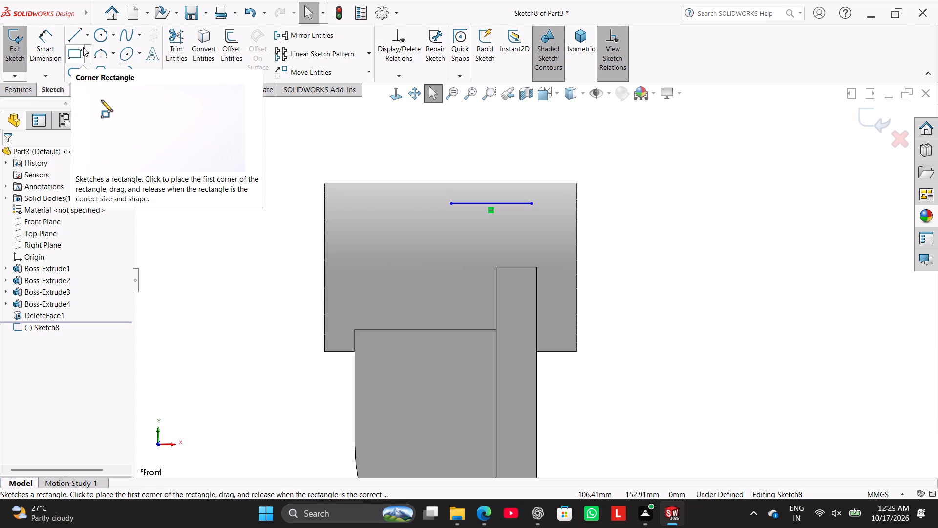
Draw two concentric circles, about 20 mm and 12.6 mm in diameter, just above the ring boss over the horizontal line.
{"action": "left_click", "coordinate": [99, 32]}
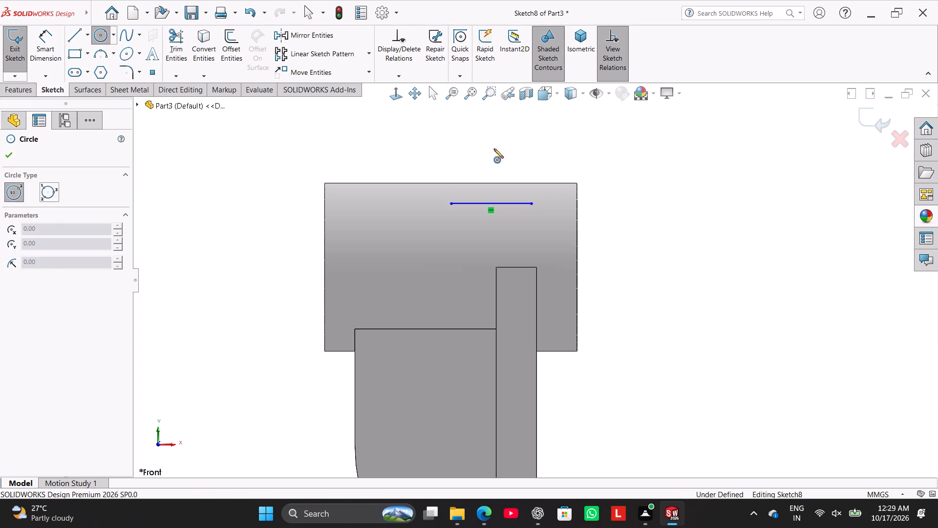
{"action": "left_click", "coordinate": [492, 139]}
{"action": "left_click", "coordinate": [511, 167]}
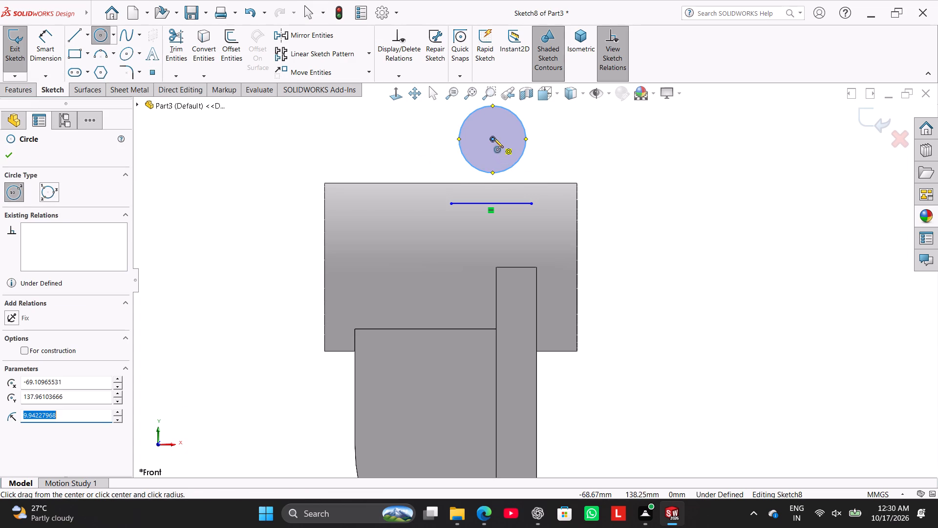
{"action": "left_click", "coordinate": [494, 137]}
{"action": "left_click", "coordinate": [506, 156]}
{"action": "right_click", "coordinate": [396, 154]}
{"action": "left_click", "coordinate": [420, 167]}
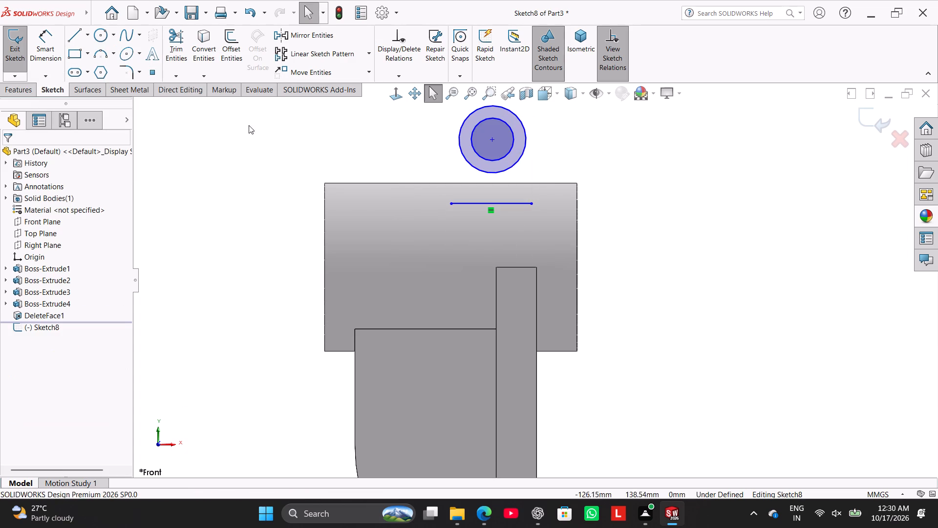
Dimension the outer circle's diameter as 32 mm and the inner circle's diameter as 16 mm.
{"action": "left_click", "coordinate": [39, 44]}
{"action": "scroll", "coordinate": [522, 114], "scroll_direction": "up", "scroll_amount": 1}
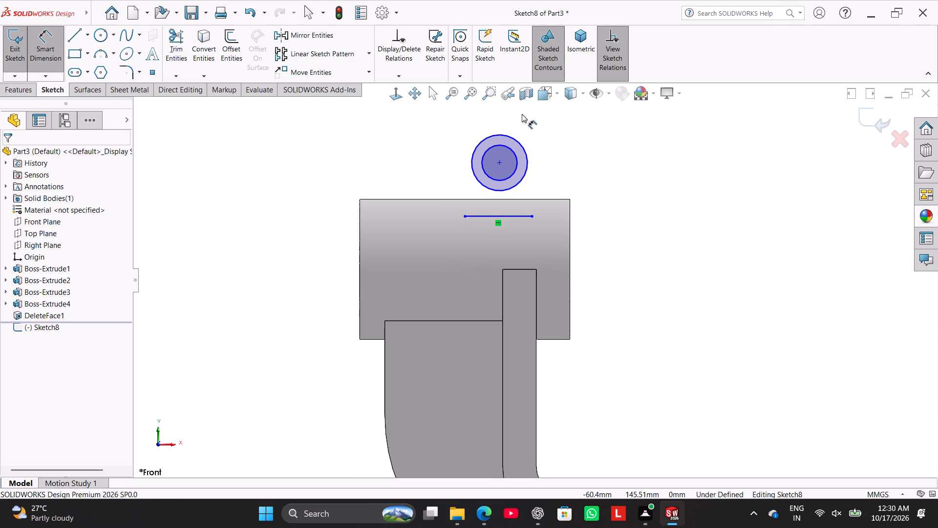
{"action": "scroll", "coordinate": [522, 114], "scroll_direction": "down", "scroll_amount": 1}
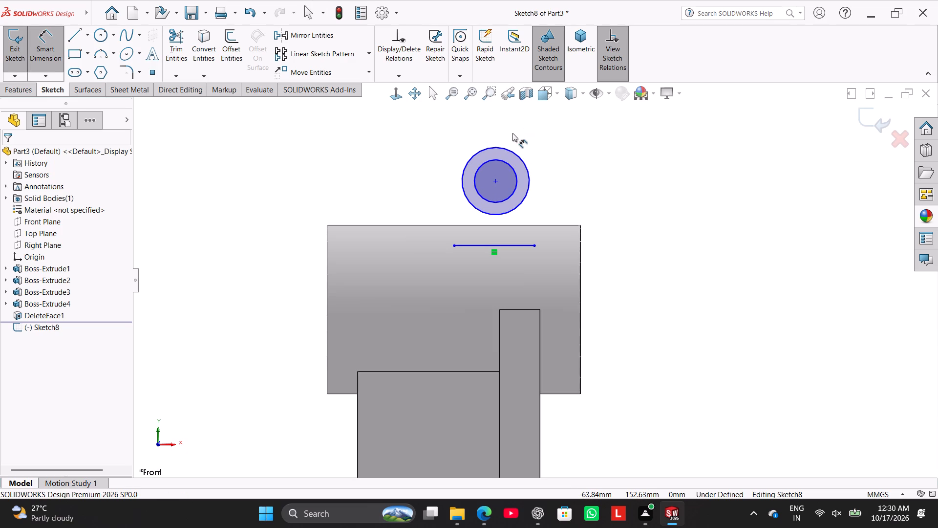
{"action": "left_click", "coordinate": [506, 150]}
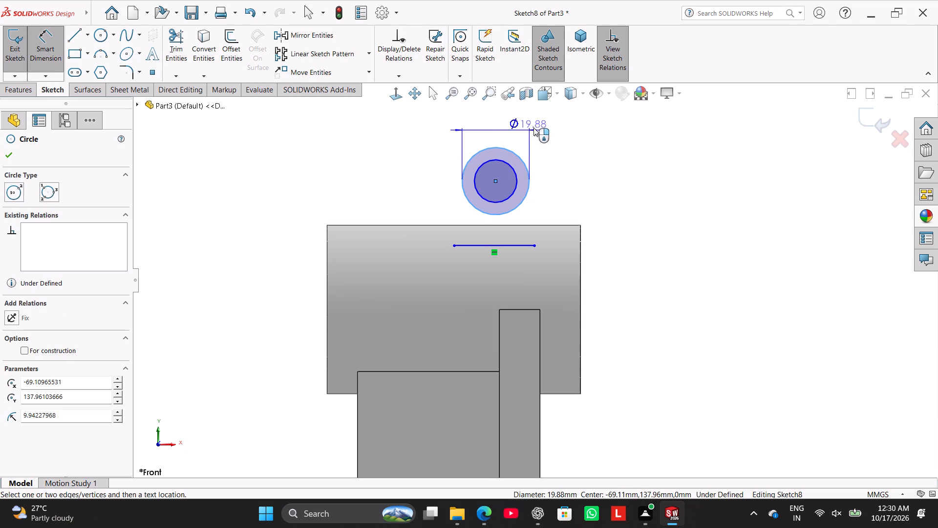
{"action": "left_click", "coordinate": [538, 126]}
{"action": "type", "text": "32"}
{"action": "key", "text": "Return"}
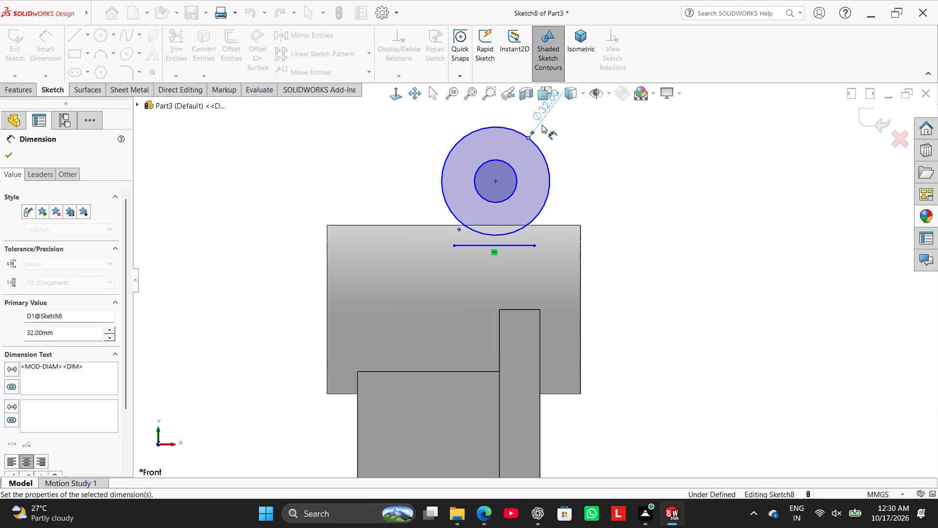
{"action": "left_click", "coordinate": [510, 165]}
{"action": "left_click", "coordinate": [574, 134]}
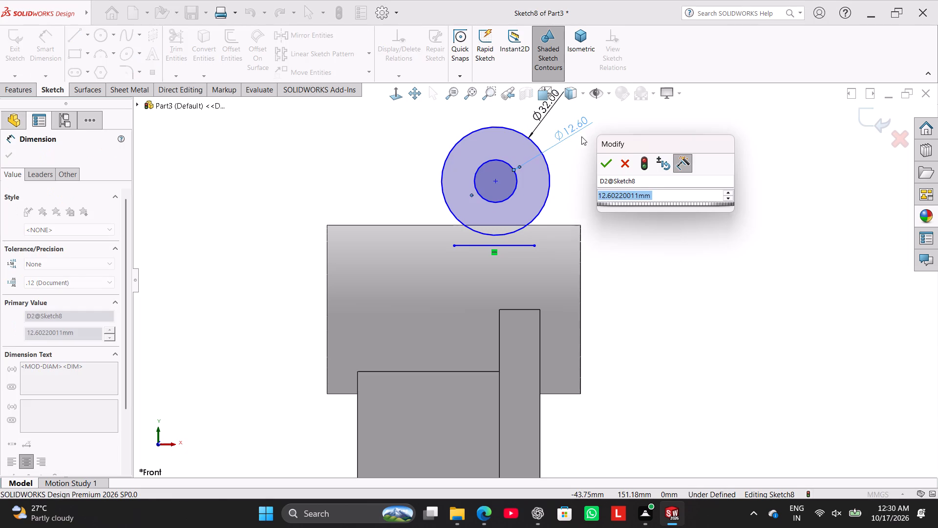
{"action": "type", "text": "16"}
{"action": "key", "text": "Return"}
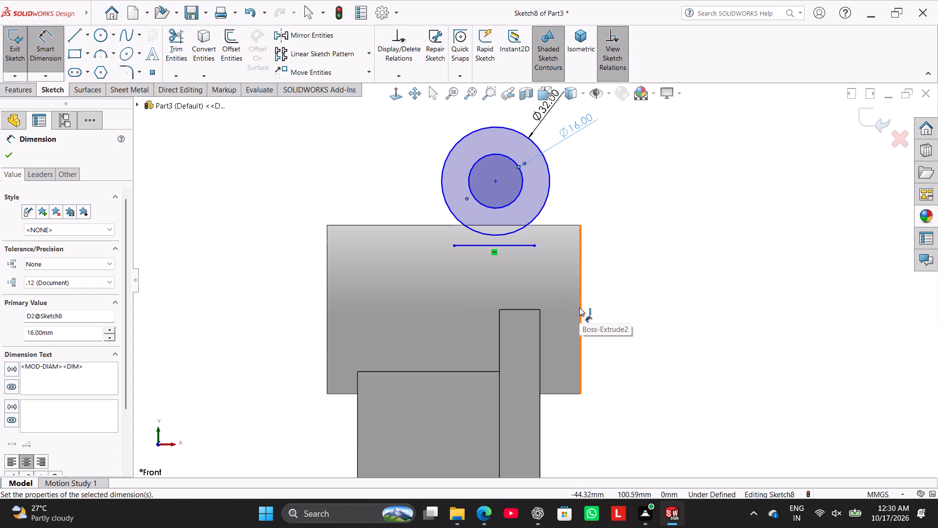
Dimension the circles' center 11 mm above the ring boss's top edge.
{"action": "scroll", "coordinate": [626, 274], "scroll_direction": "up", "scroll_amount": 7}
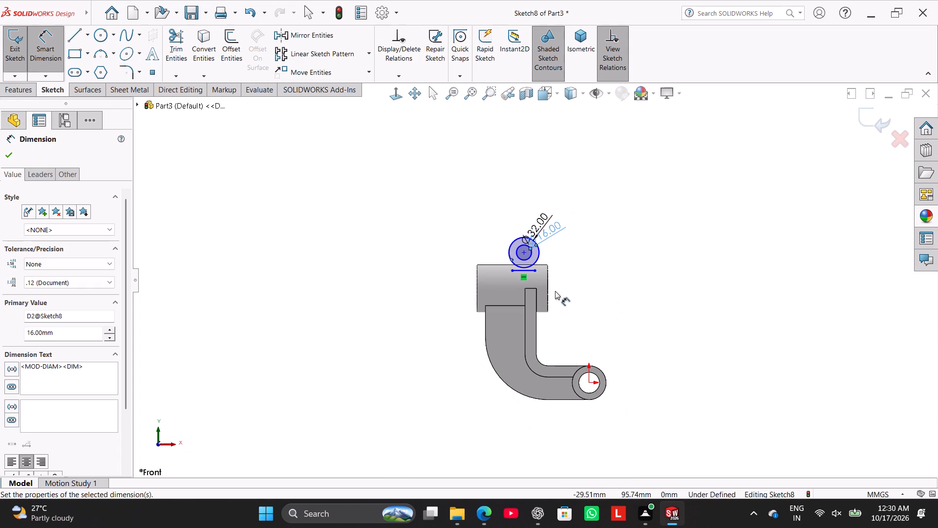
{"action": "scroll", "coordinate": [549, 281], "scroll_direction": "down", "scroll_amount": 5}
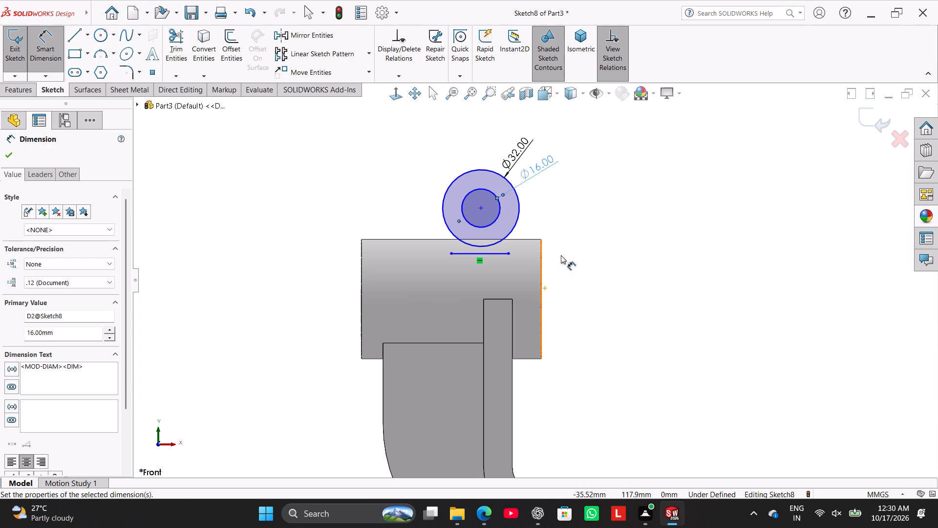
{"action": "left_click", "coordinate": [529, 237]}
{"action": "left_click", "coordinate": [531, 239]}
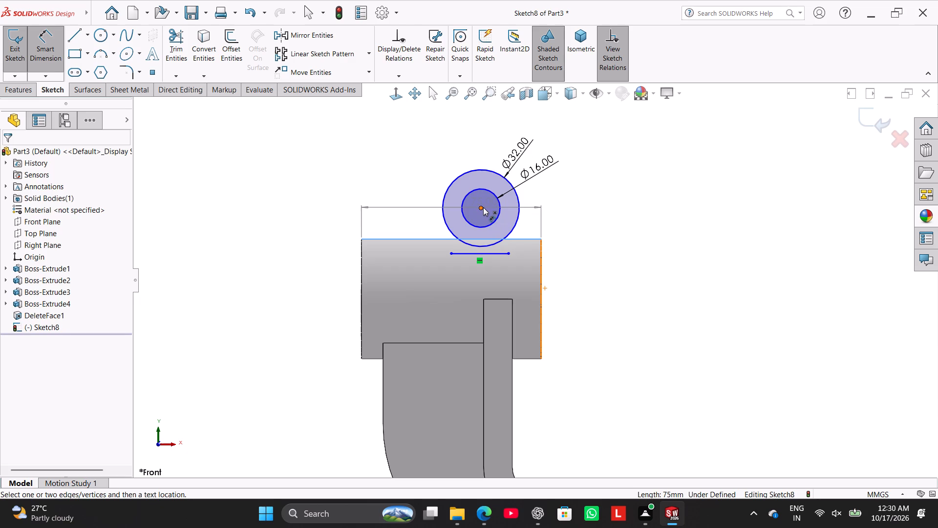
{"action": "left_click", "coordinate": [482, 207]}
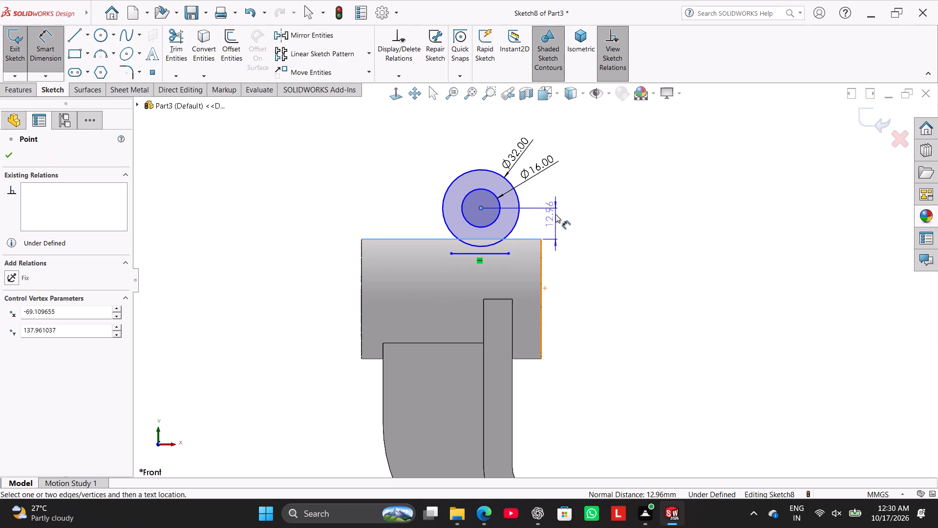
{"action": "left_click", "coordinate": [571, 220]}
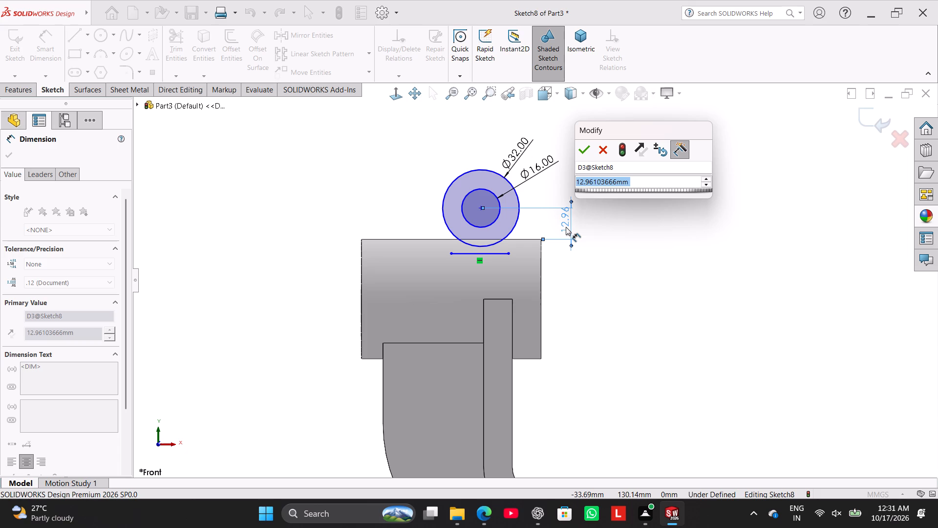
{"action": "type", "text": "11"}
{"action": "key", "text": "Return"}
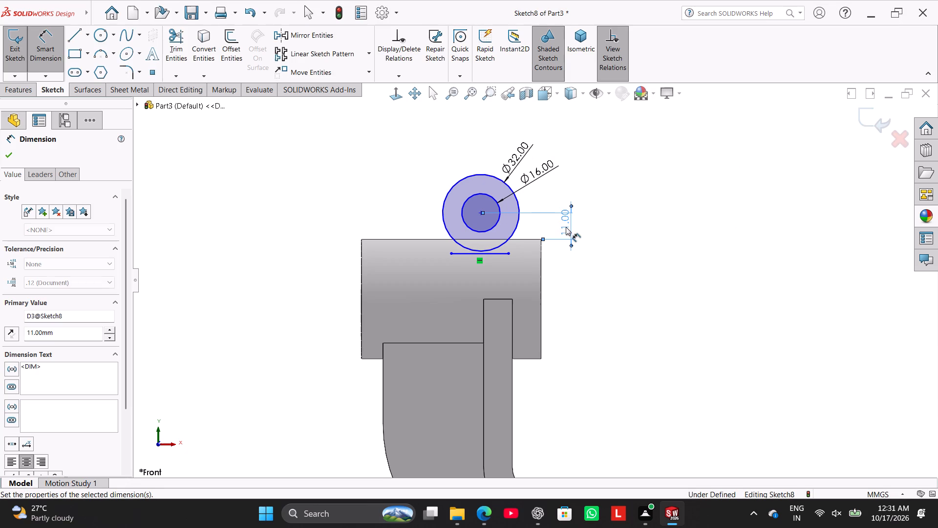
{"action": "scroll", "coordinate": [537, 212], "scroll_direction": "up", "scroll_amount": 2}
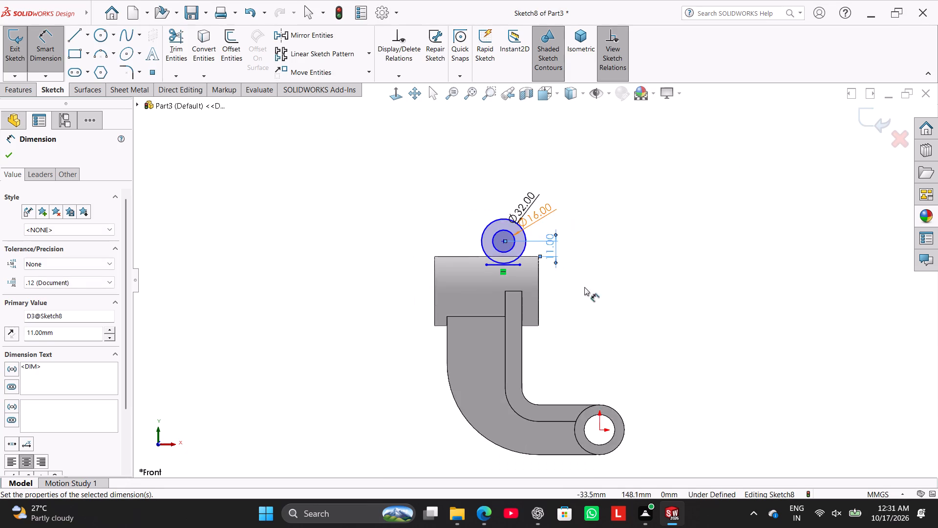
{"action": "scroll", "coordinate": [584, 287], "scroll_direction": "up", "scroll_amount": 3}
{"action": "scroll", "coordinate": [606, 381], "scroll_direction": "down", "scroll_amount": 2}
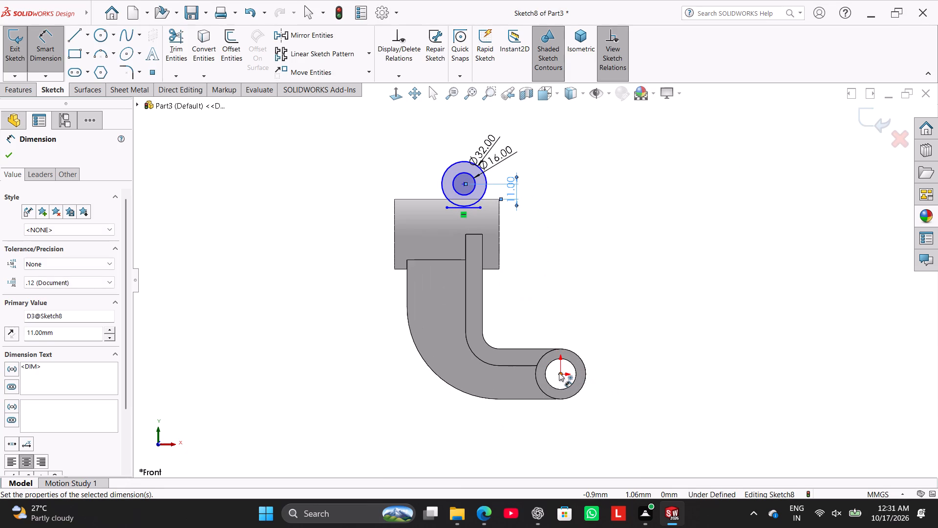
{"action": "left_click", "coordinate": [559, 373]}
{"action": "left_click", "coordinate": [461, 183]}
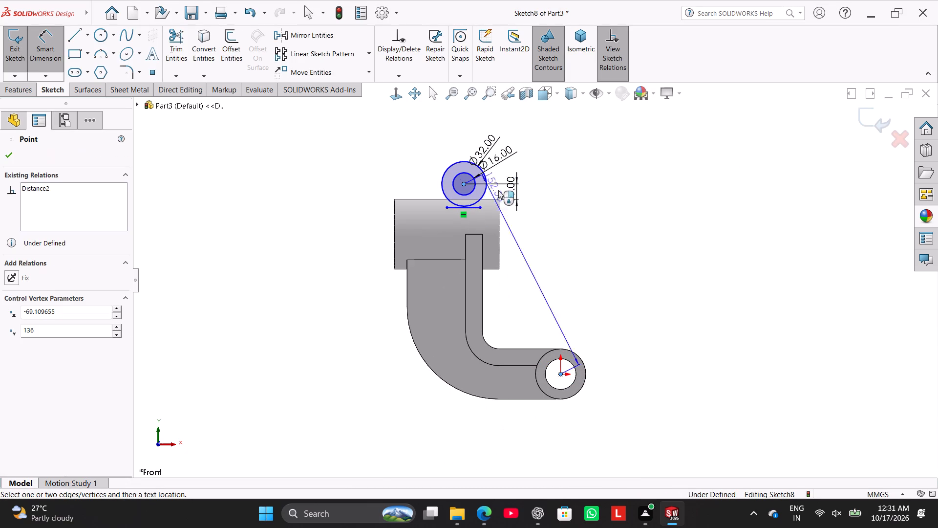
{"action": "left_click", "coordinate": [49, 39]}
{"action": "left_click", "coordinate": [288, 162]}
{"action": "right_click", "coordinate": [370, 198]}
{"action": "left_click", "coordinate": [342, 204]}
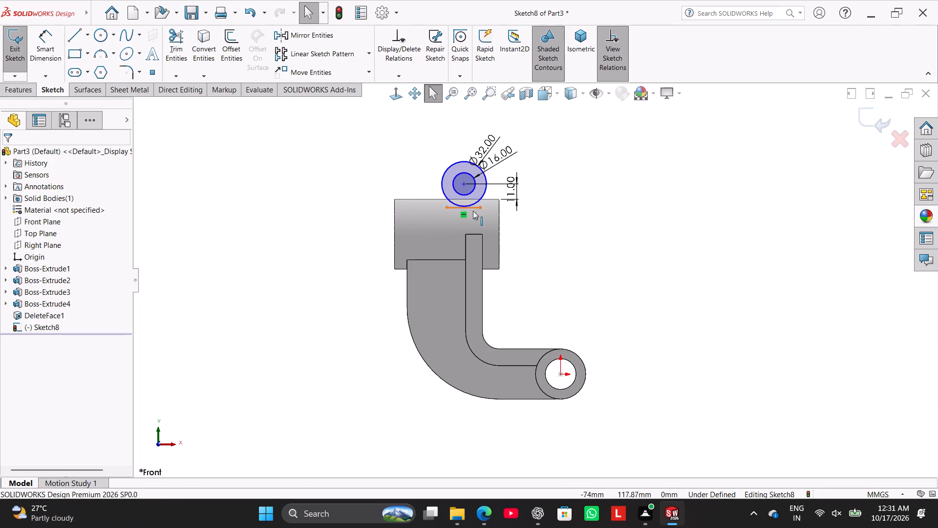
Dimension the circles' center 45 mm horizontally from the ring boss's left end, and place the dimension text just above the boss.
{"action": "scroll", "coordinate": [514, 205], "scroll_direction": "down", "scroll_amount": 6}
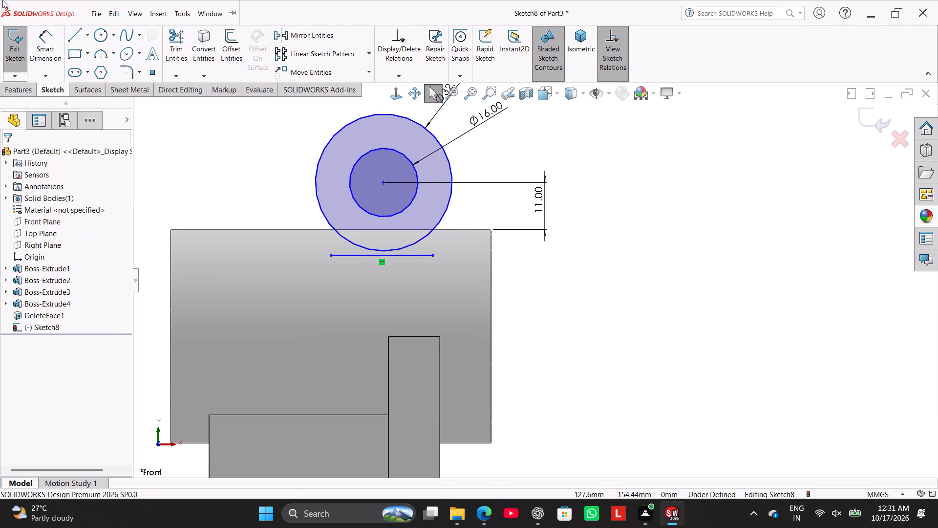
{"action": "left_click_drag", "start_coordinate": [45, 53], "coordinate": [50, 56]}
{"action": "left_click", "coordinate": [170, 251]}
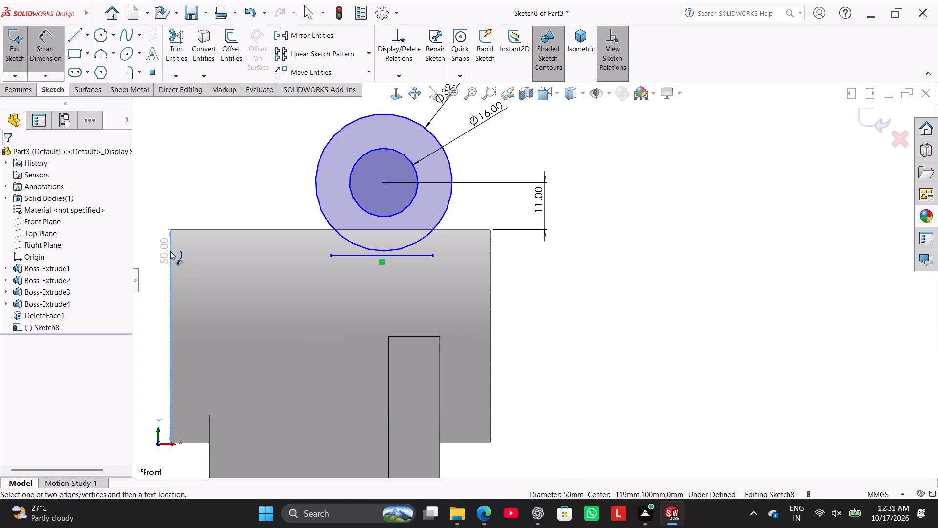
{"action": "left_click", "coordinate": [382, 182]}
{"action": "left_click", "coordinate": [265, 161]}
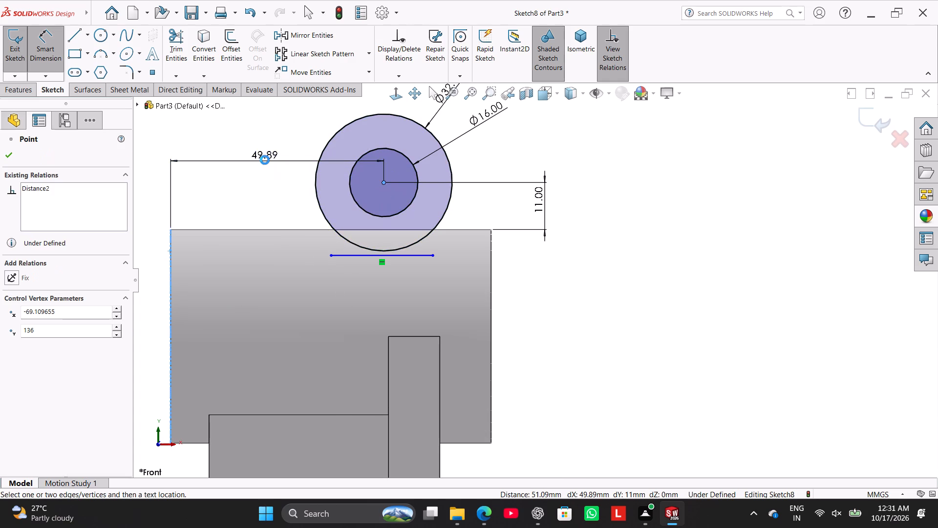
{"action": "type", "text": "45"}
{"action": "key", "text": "Return"}
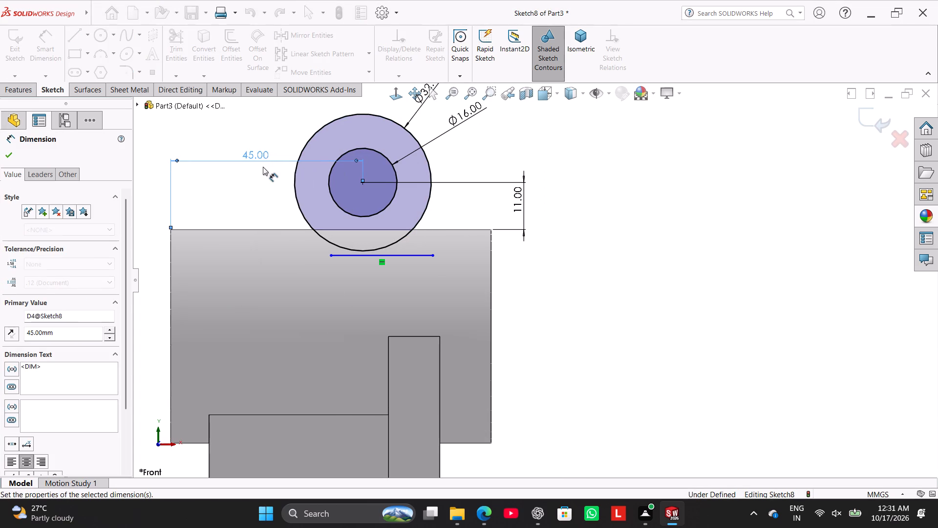
{"action": "scroll", "coordinate": [604, 218], "scroll_direction": "up", "scroll_amount": 2}
{"action": "right_click", "coordinate": [568, 180]}
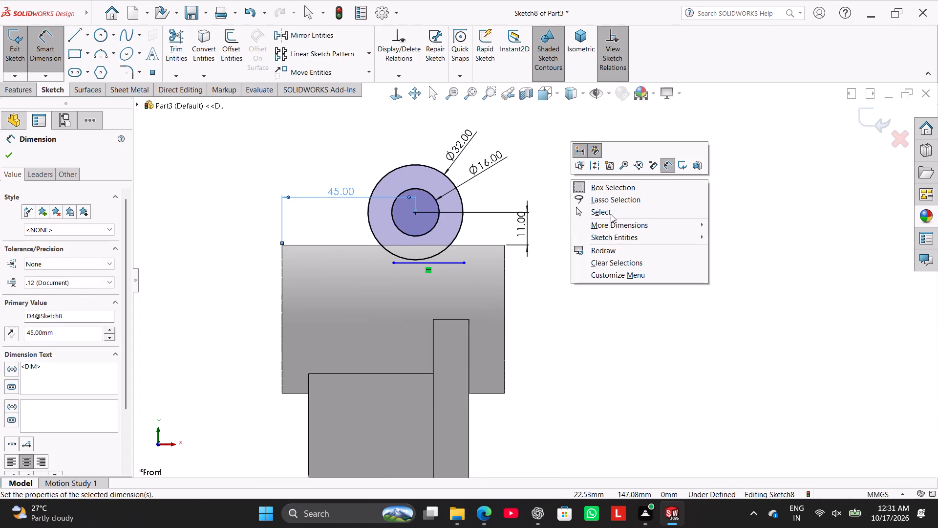
{"action": "left_click_drag", "start_coordinate": [609, 213], "coordinate": [601, 212]}
{"action": "left_click_drag", "start_coordinate": [323, 189], "coordinate": [329, 208]}
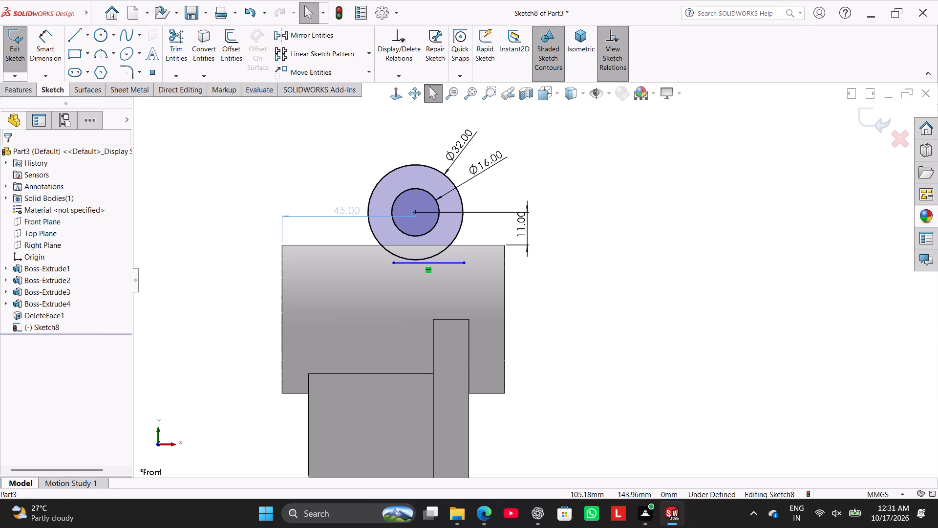
{"action": "left_click", "coordinate": [312, 164]}
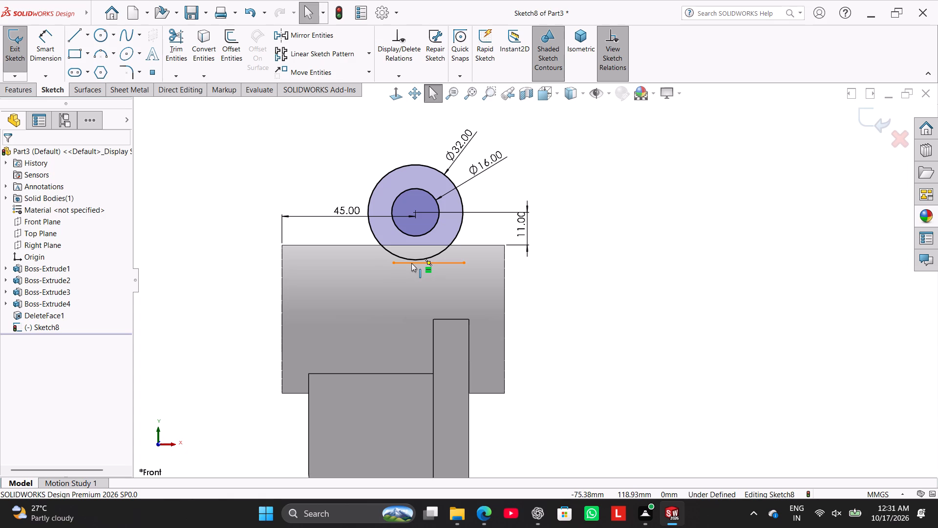
Draw two lines joining the 32 mm circle's sides to the horizontal line's ends, about 17 mm long at right and 9.5 mm at left.
{"action": "left_click", "coordinate": [75, 34]}
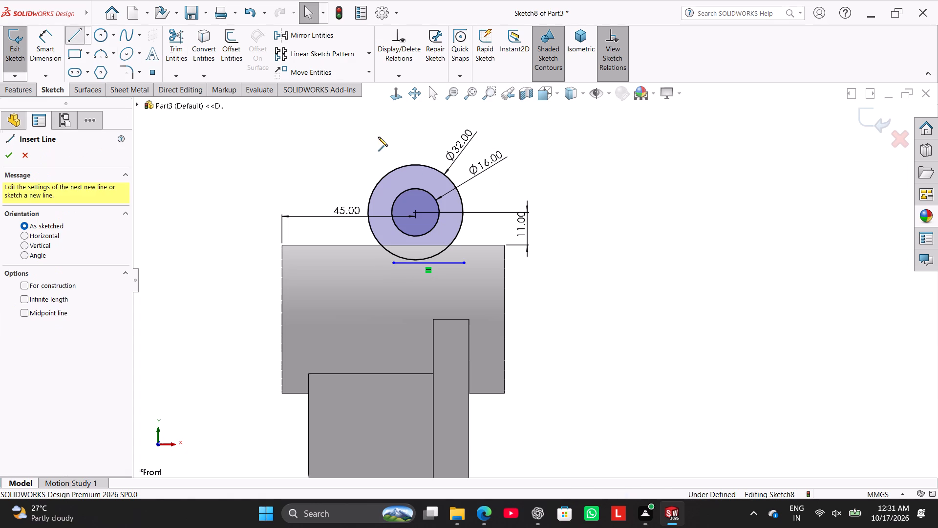
{"action": "left_click", "coordinate": [462, 215]}
{"action": "left_click", "coordinate": [464, 264]}
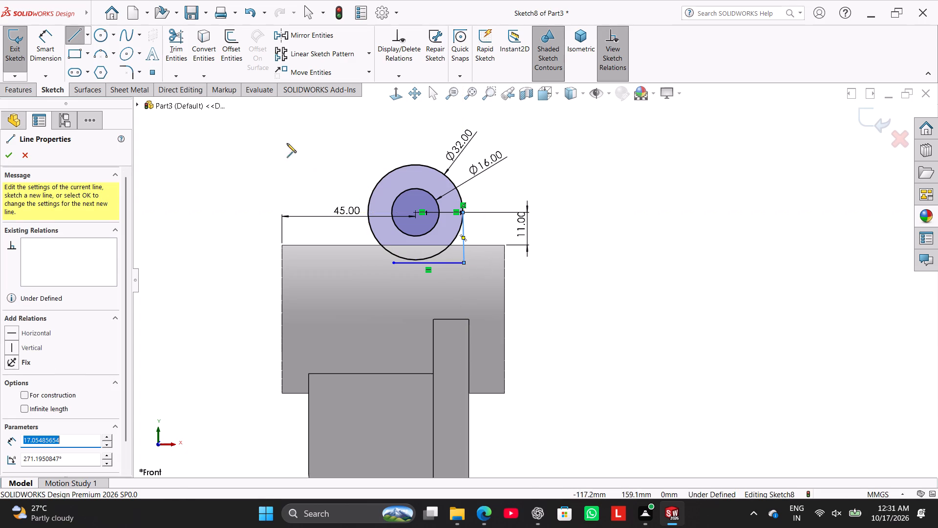
{"action": "right_click", "coordinate": [281, 137]}
{"action": "left_click", "coordinate": [306, 141]}
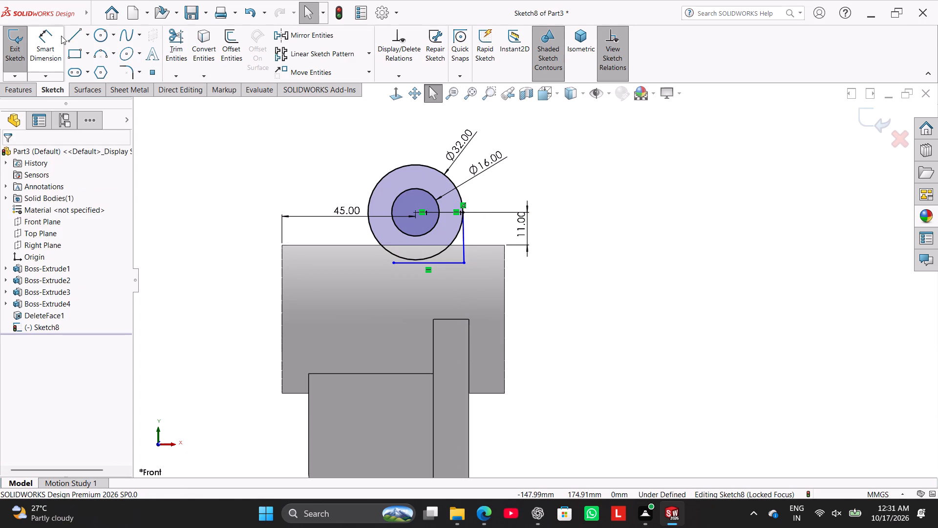
{"action": "left_click", "coordinate": [78, 35]}
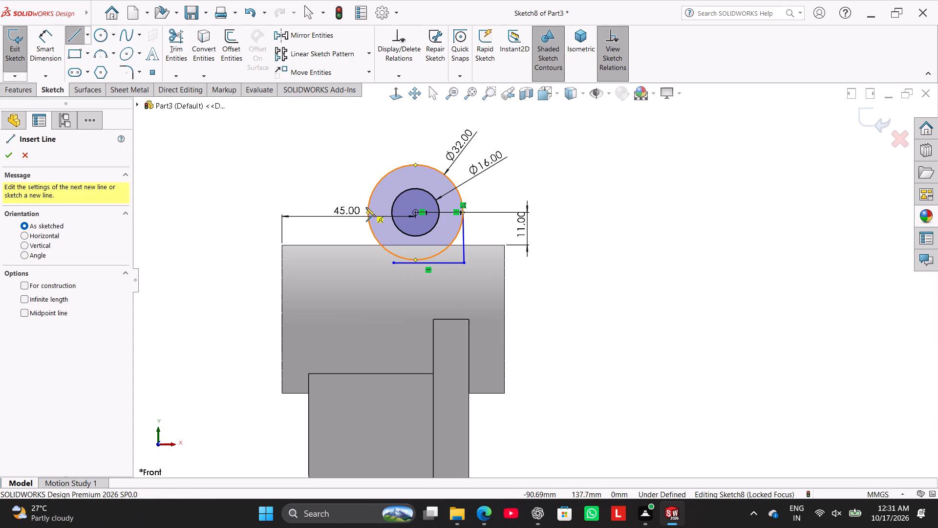
{"action": "left_click", "coordinate": [366, 207]}
{"action": "left_click", "coordinate": [392, 263]}
{"action": "right_click", "coordinate": [305, 148]}
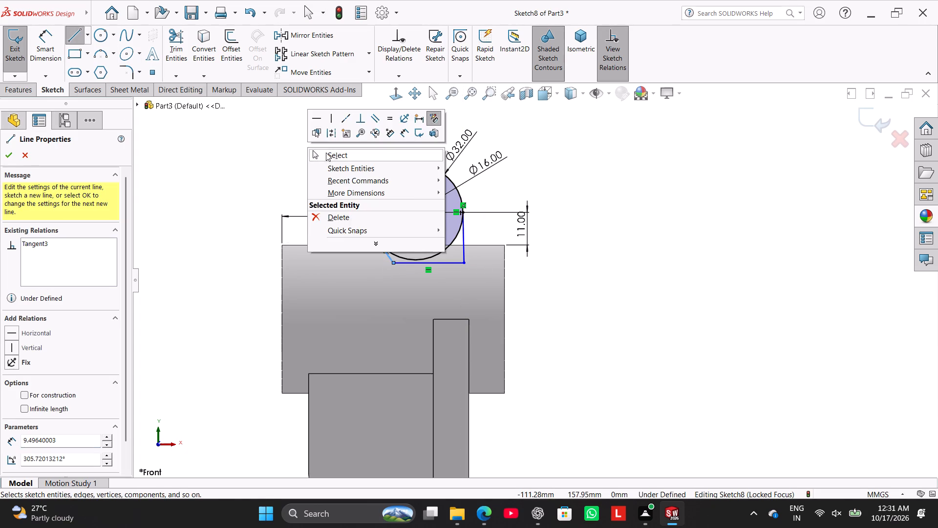
{"action": "left_click", "coordinate": [329, 155]}
Make both side lines vertical and lower the horizontal base line below the 32 mm circle, inside the ring boss.
{"action": "right_click", "coordinate": [390, 255]}
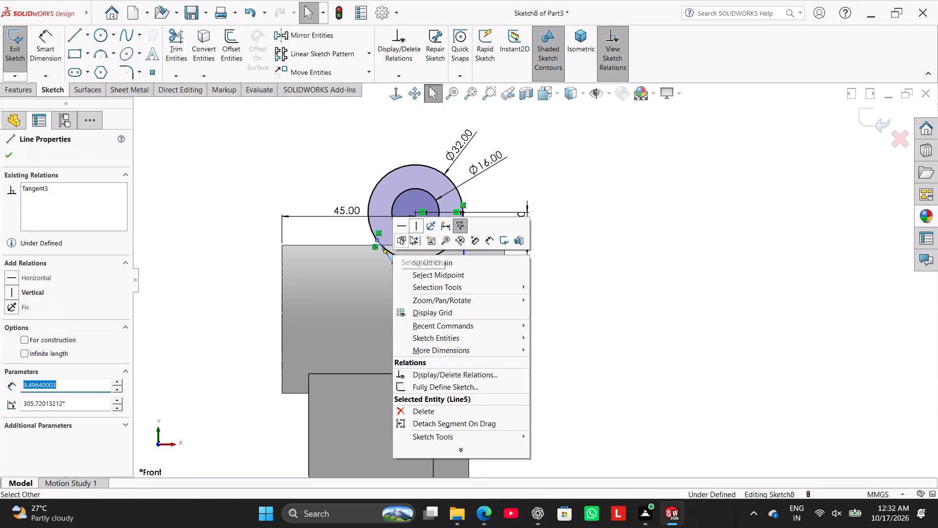
{"action": "left_click", "coordinate": [414, 226]}
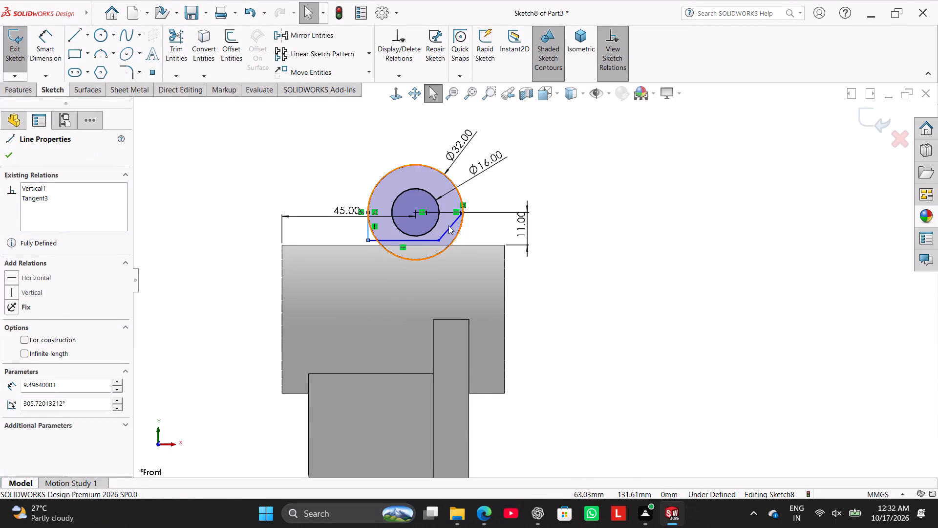
{"action": "right_click", "coordinate": [450, 226]}
{"action": "left_click", "coordinate": [477, 199]}
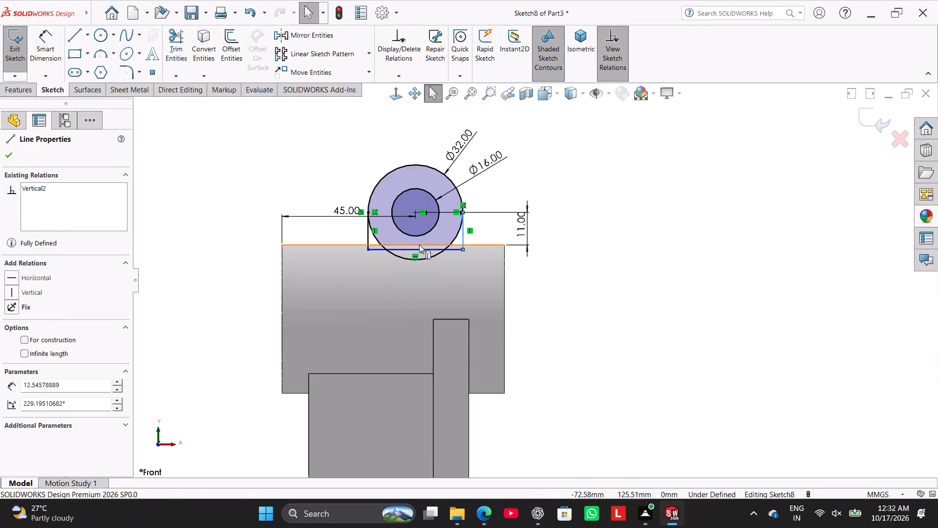
{"action": "left_click_drag", "start_coordinate": [418, 249], "coordinate": [422, 282]}
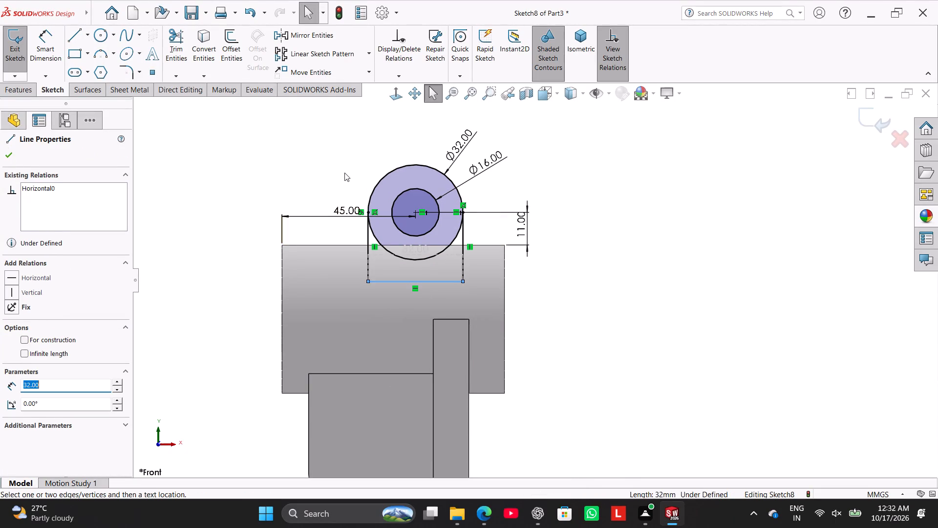
{"action": "left_click", "coordinate": [342, 164]}
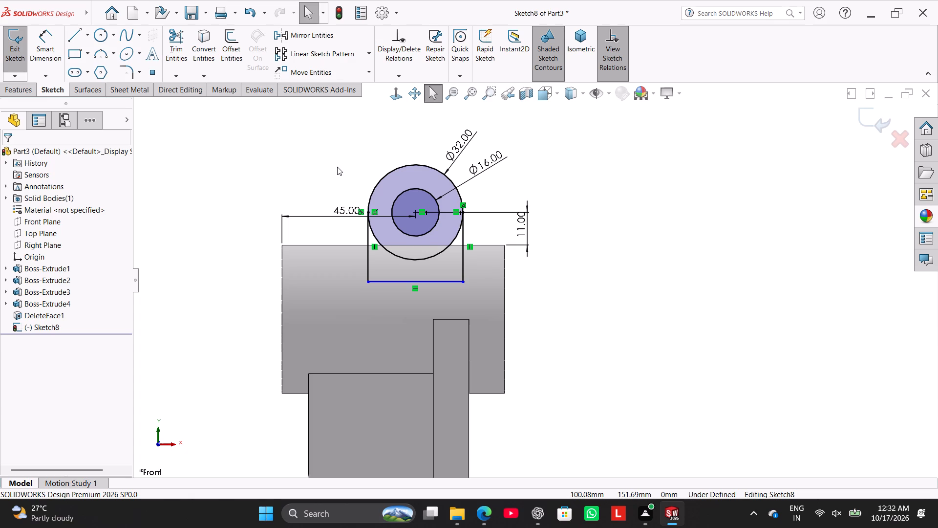
Trim away the lower arc of the 32 mm circle between the two vertical side lines.
{"action": "left_click", "coordinate": [178, 36]}
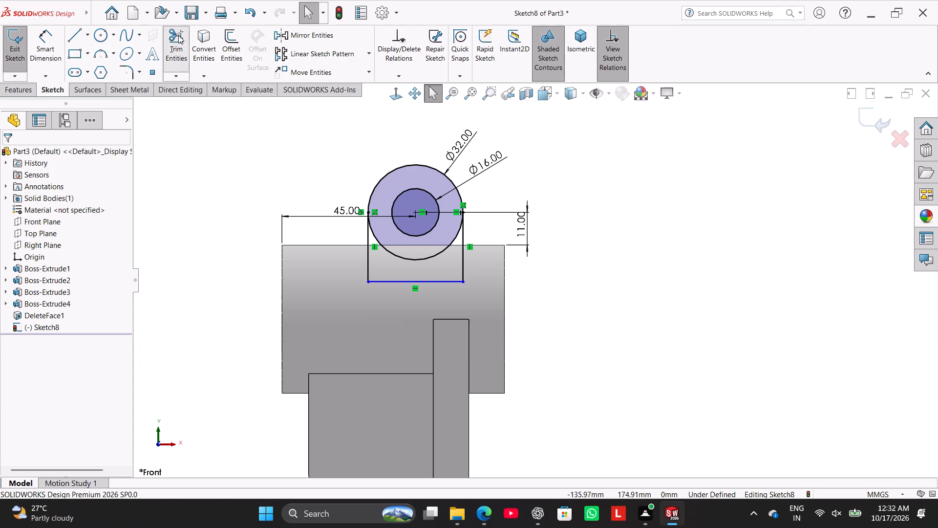
{"action": "scroll", "coordinate": [389, 205], "scroll_direction": "down", "scroll_amount": 2}
{"action": "left_click_drag", "start_coordinate": [412, 294], "coordinate": [412, 264]}
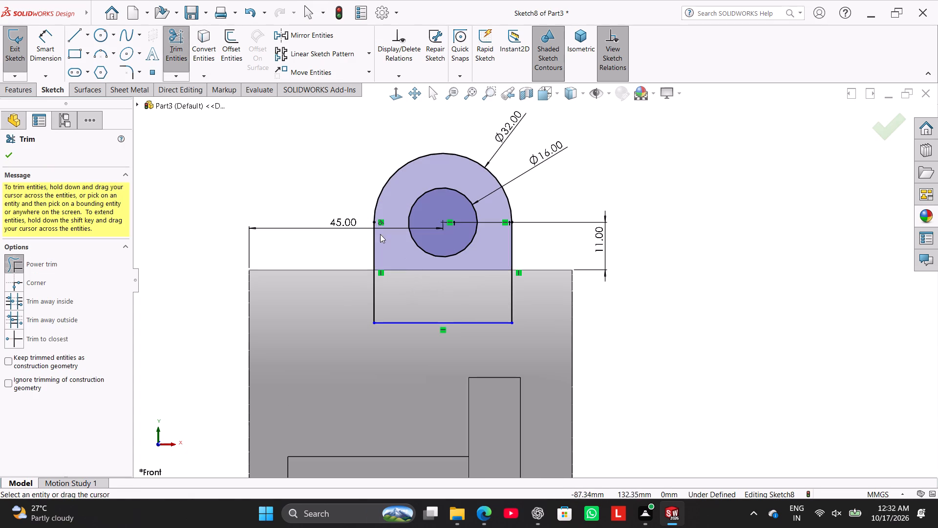
{"action": "right_click", "coordinate": [290, 171]}
{"action": "left_click", "coordinate": [323, 202]}
Extrude the lug profile as a boss, Mid Plane, 22 mm deep and merged with the body.
{"action": "scroll", "coordinate": [323, 202], "scroll_direction": "up", "scroll_amount": 3}
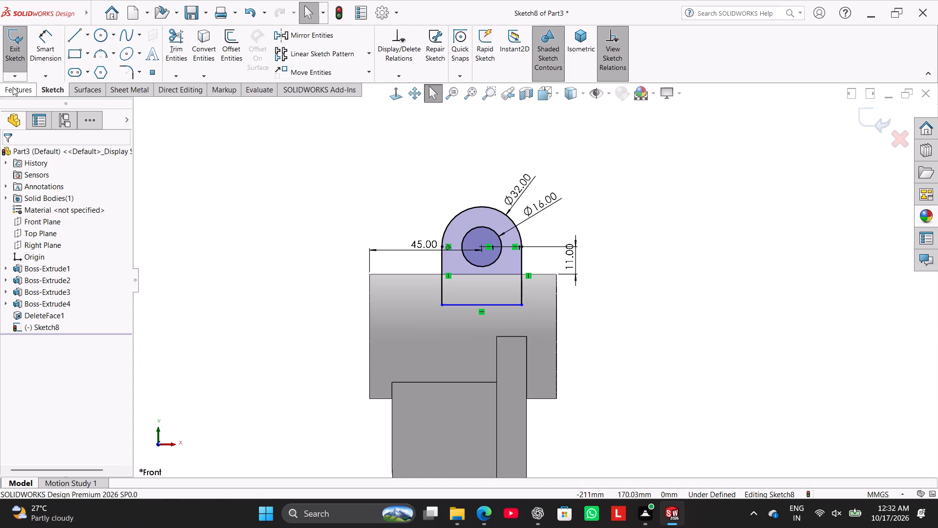
{"action": "left_click", "coordinate": [13, 88]}
{"action": "left_click", "coordinate": [25, 50]}
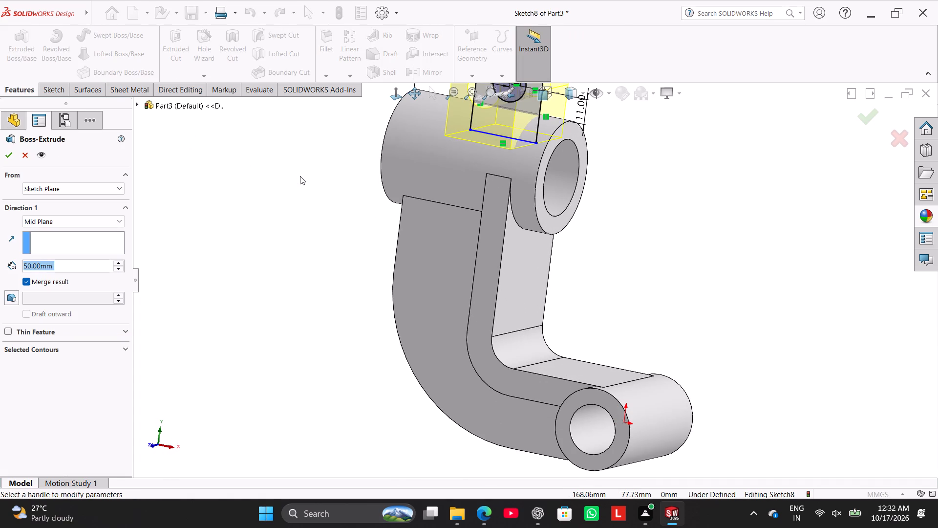
{"action": "scroll", "coordinate": [300, 175], "scroll_direction": "up", "scroll_amount": 3}
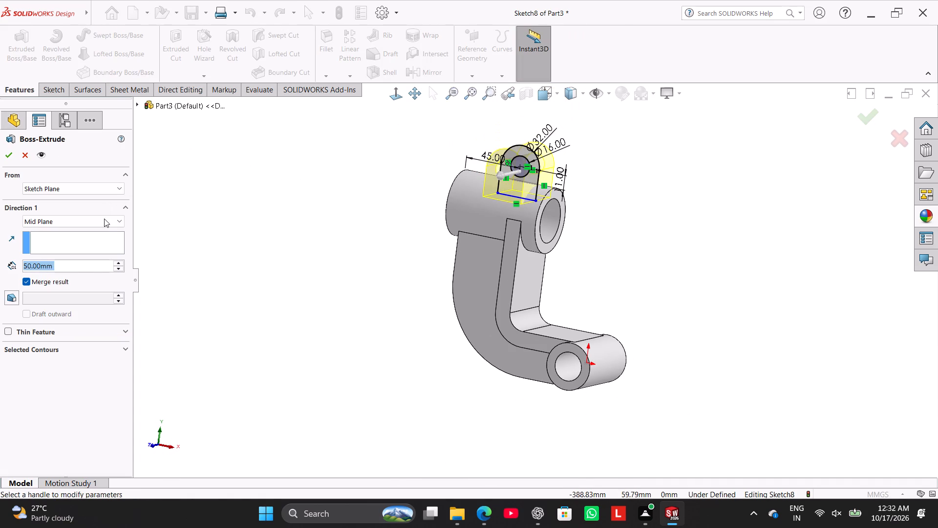
{"action": "left_click", "coordinate": [83, 260]}
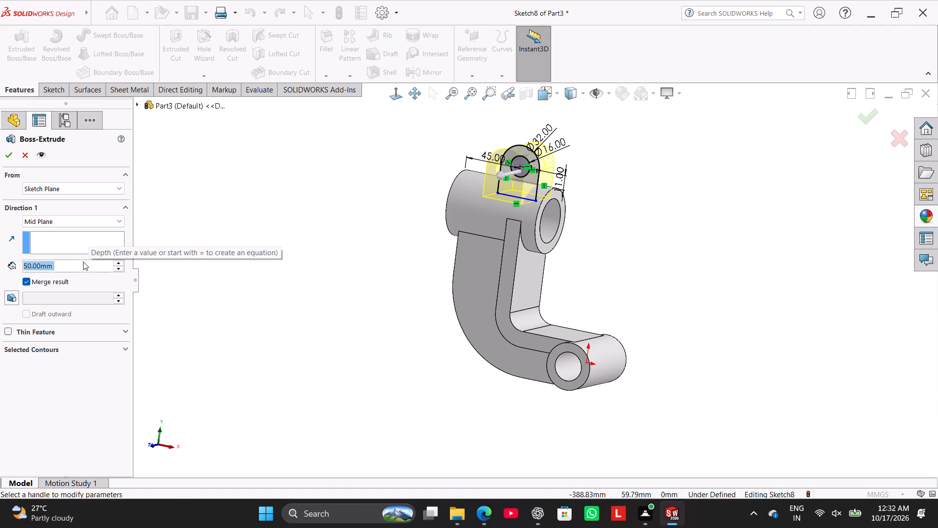
{"action": "type", "text": "22"}
{"action": "key", "text": "Return"}
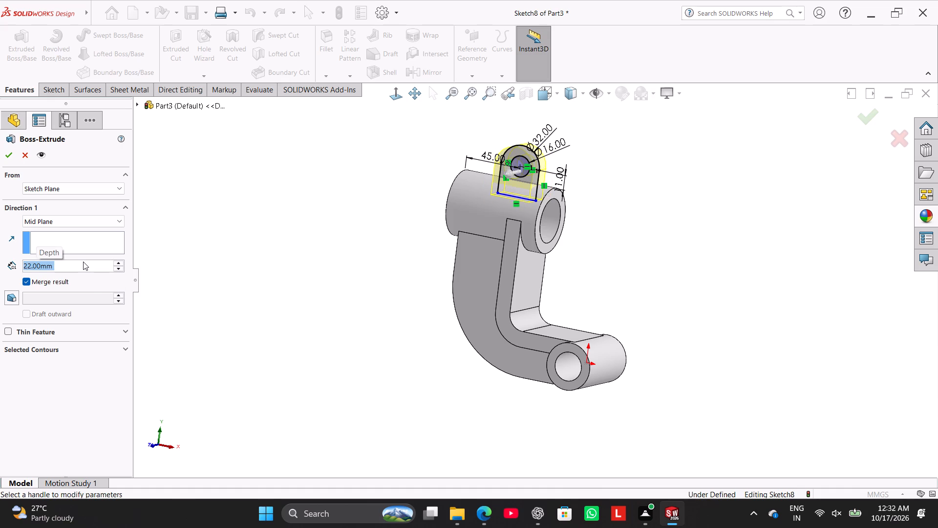
{"action": "left_click", "coordinate": [10, 154]}
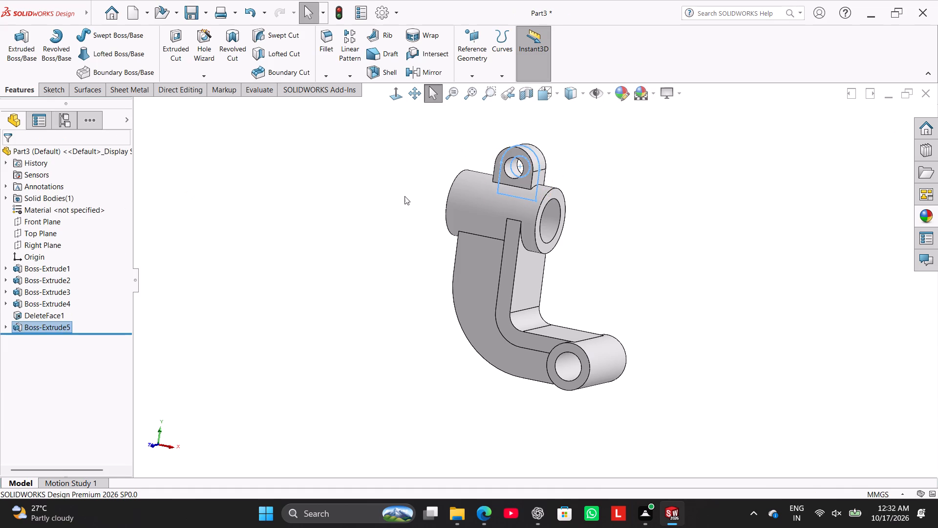
{"action": "left_click", "coordinate": [405, 196]}
Reopen the lug's sketch for editing and lower its horizontal base line further into the ring boss, near the arm flange's upper end.
{"action": "scroll", "coordinate": [604, 173], "scroll_direction": "down", "scroll_amount": 3}
{"action": "scroll", "coordinate": [531, 203], "scroll_direction": "down", "scroll_amount": 2}
{"action": "middle_click_drag", "start_coordinate": [506, 187], "coordinate": [494, 183]}
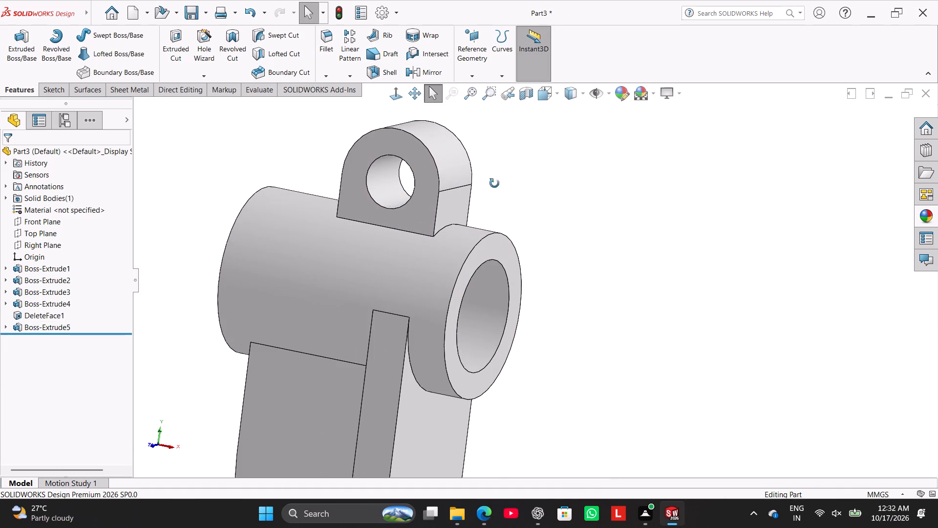
{"action": "middle_click_drag", "start_coordinate": [494, 183], "coordinate": [452, 189]}
{"action": "left_click", "coordinate": [298, 211]}
{"action": "scroll", "coordinate": [296, 210], "scroll_direction": "up", "scroll_amount": 3}
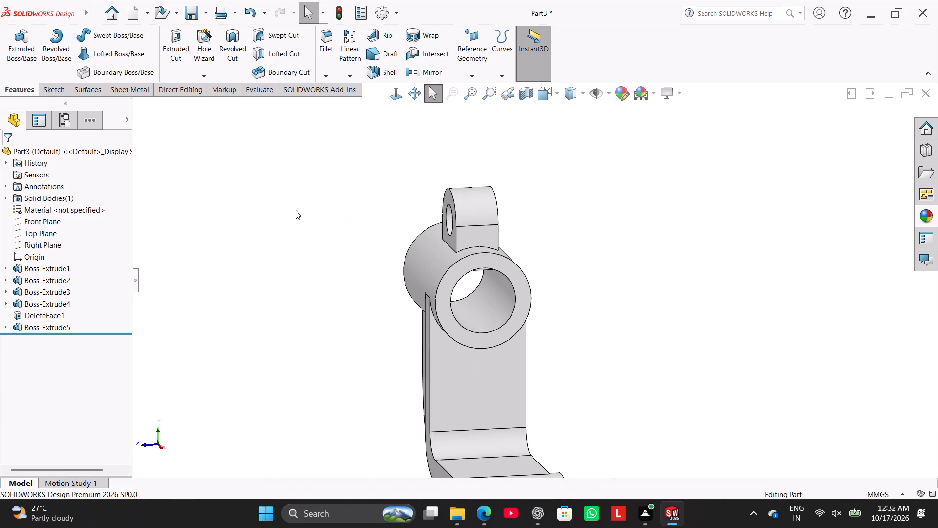
{"action": "right_click", "coordinate": [53, 330]}
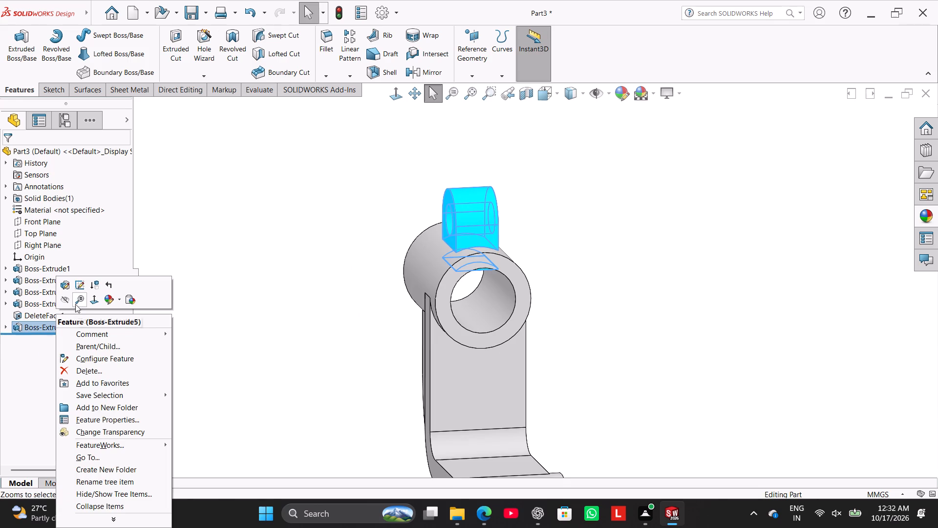
{"action": "left_click", "coordinate": [75, 285]}
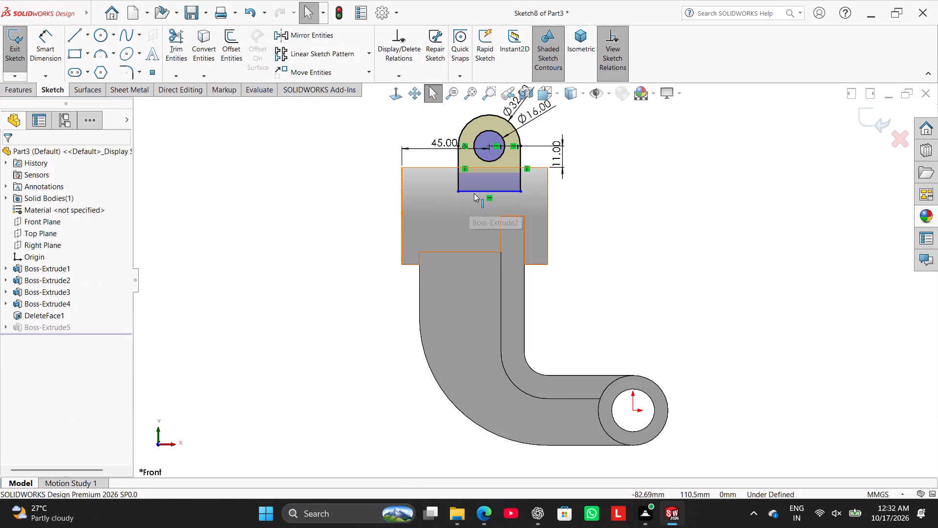
{"action": "left_click_drag", "start_coordinate": [483, 189], "coordinate": [490, 219]}
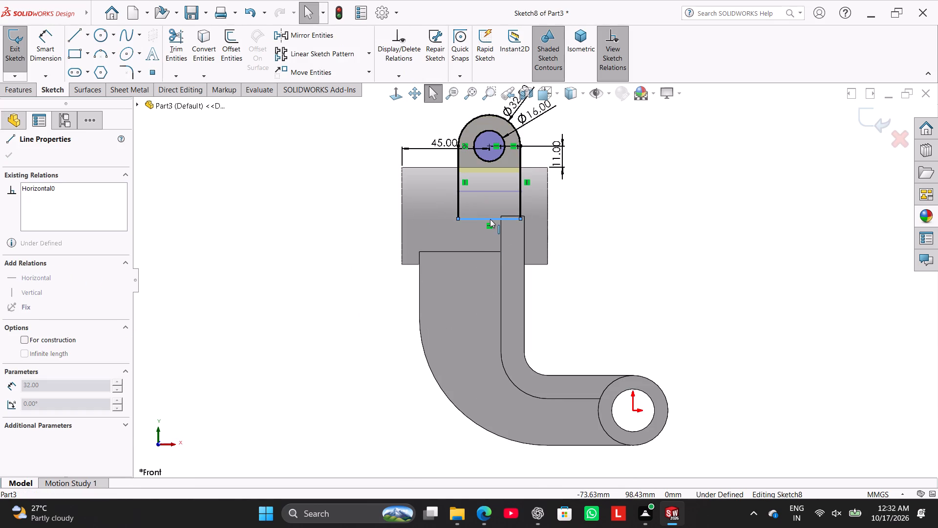
{"action": "left_click_drag", "start_coordinate": [490, 219], "coordinate": [491, 215]}
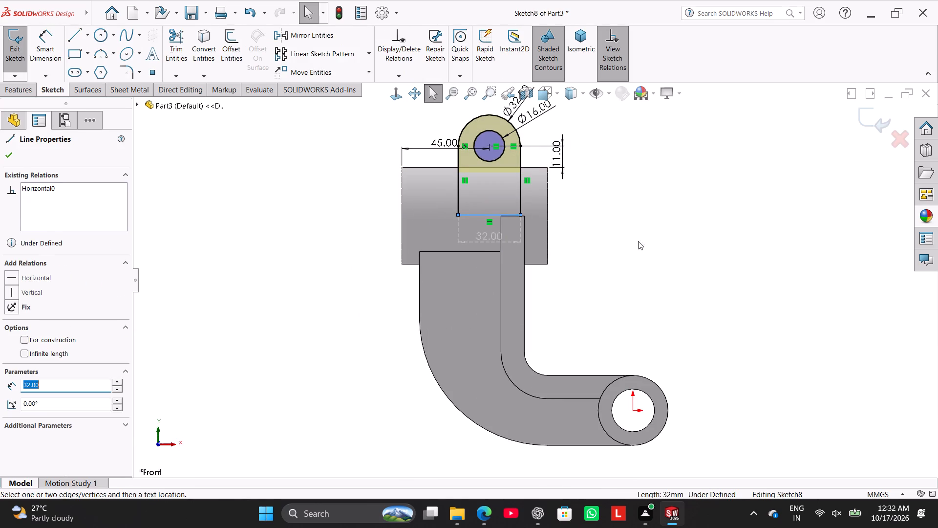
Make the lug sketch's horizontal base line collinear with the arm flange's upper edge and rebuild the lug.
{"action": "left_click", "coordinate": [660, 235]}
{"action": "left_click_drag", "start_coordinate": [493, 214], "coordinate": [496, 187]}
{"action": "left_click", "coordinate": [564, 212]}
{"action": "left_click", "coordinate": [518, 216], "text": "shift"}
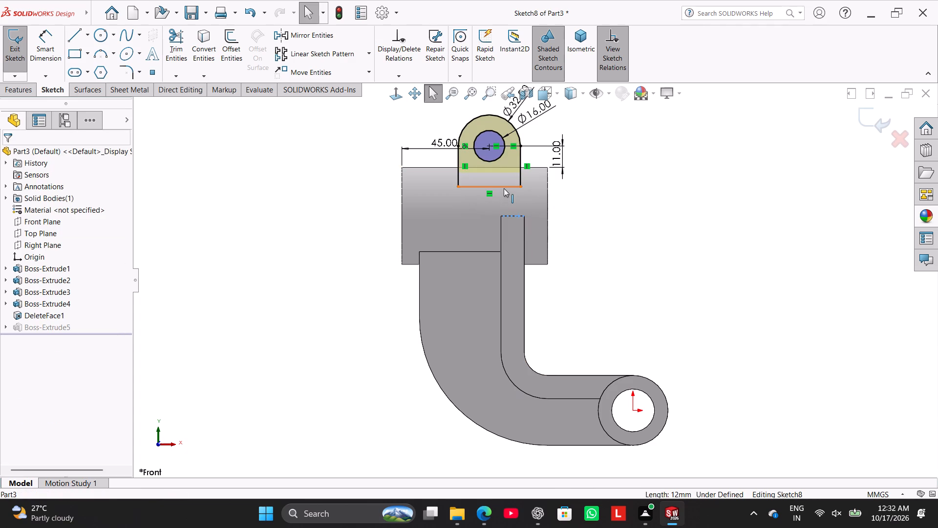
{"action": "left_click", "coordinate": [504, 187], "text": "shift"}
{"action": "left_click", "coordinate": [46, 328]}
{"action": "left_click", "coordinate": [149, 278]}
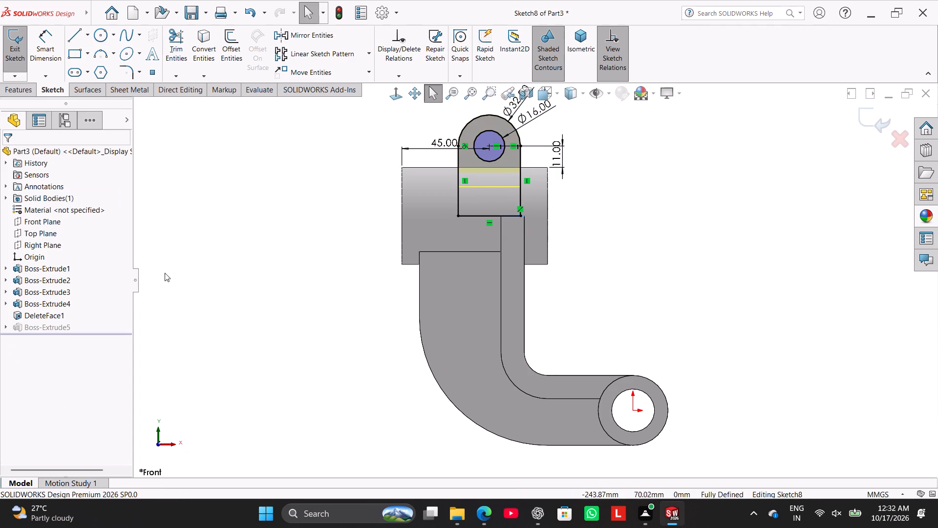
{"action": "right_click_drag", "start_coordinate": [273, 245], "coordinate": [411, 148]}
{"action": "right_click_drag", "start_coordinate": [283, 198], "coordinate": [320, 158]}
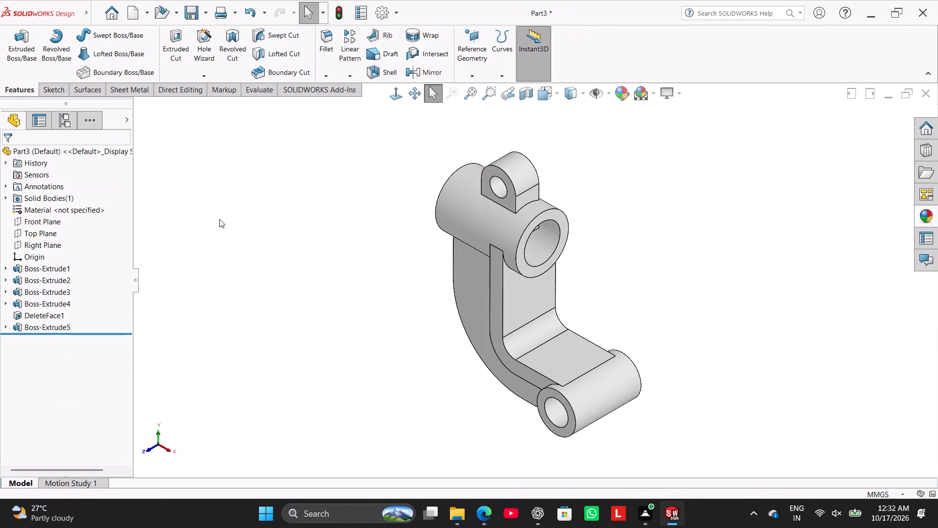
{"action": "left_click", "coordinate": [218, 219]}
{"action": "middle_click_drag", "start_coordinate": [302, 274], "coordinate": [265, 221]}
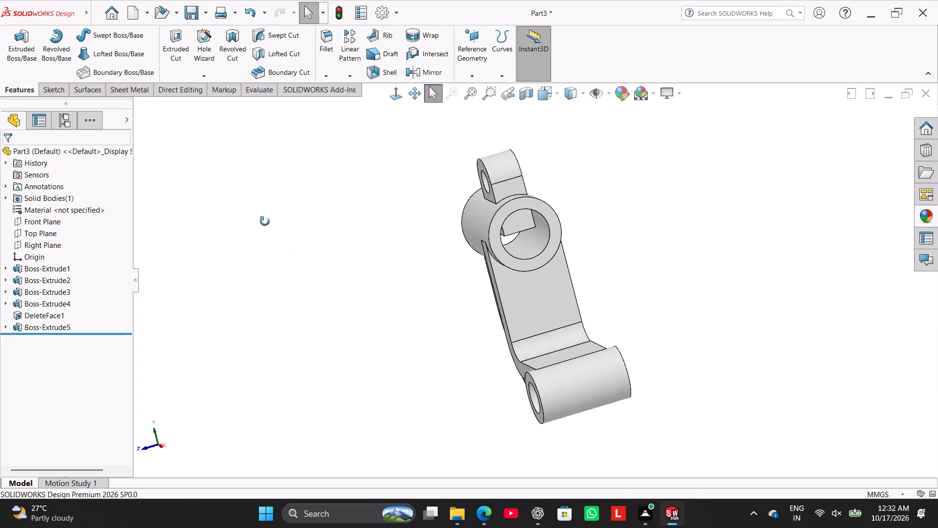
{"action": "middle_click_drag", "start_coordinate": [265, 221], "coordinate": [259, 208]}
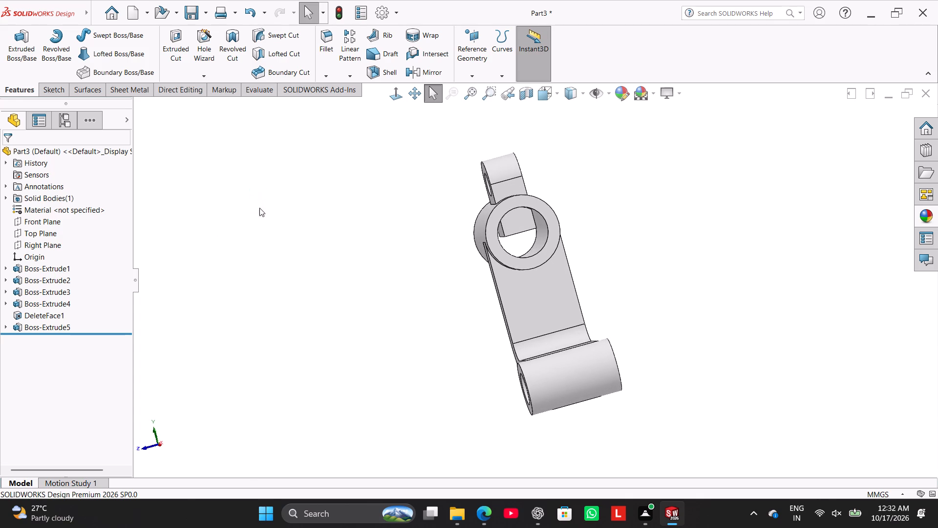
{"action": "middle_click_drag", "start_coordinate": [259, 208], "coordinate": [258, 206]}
Reopen the lug's sketch, delete the base line's collinear relation and raise the line to just below the ring boss's upper edge.
{"action": "right_click", "coordinate": [68, 328]}
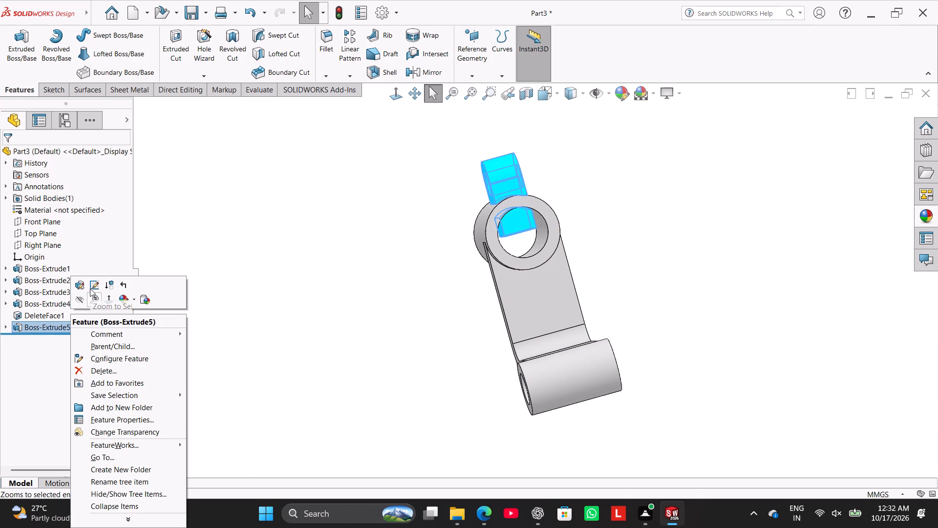
{"action": "left_click", "coordinate": [91, 285]}
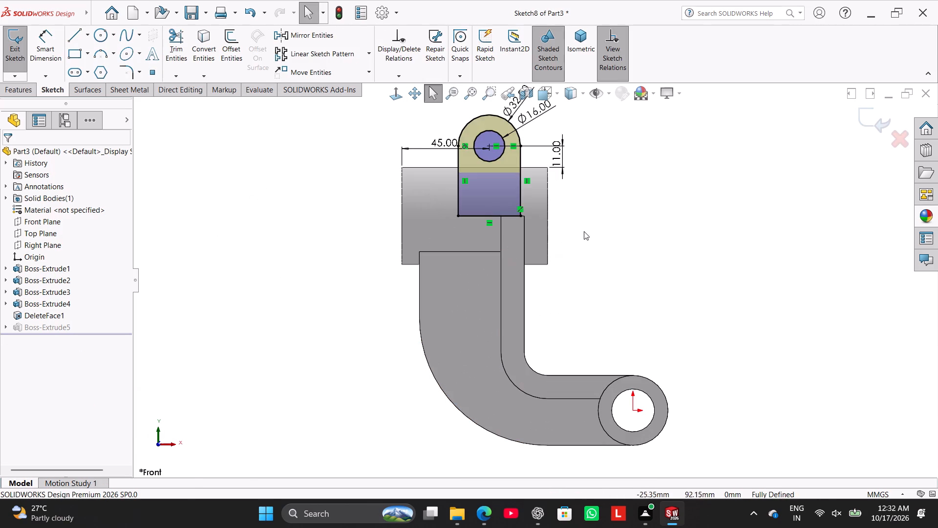
{"action": "middle_click_drag", "start_coordinate": [584, 229], "coordinate": [527, 237]}
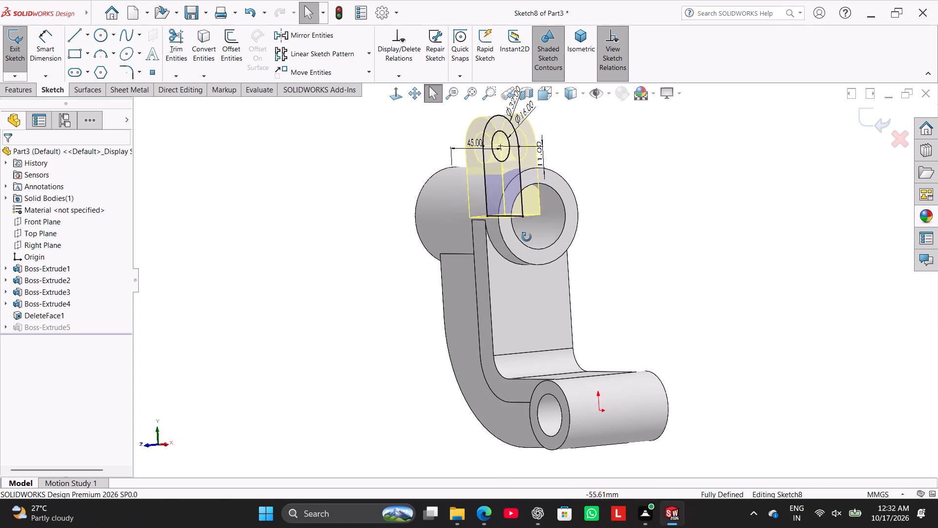
{"action": "middle_click_drag", "start_coordinate": [527, 237], "coordinate": [528, 237]}
{"action": "right_click", "coordinate": [523, 208]}
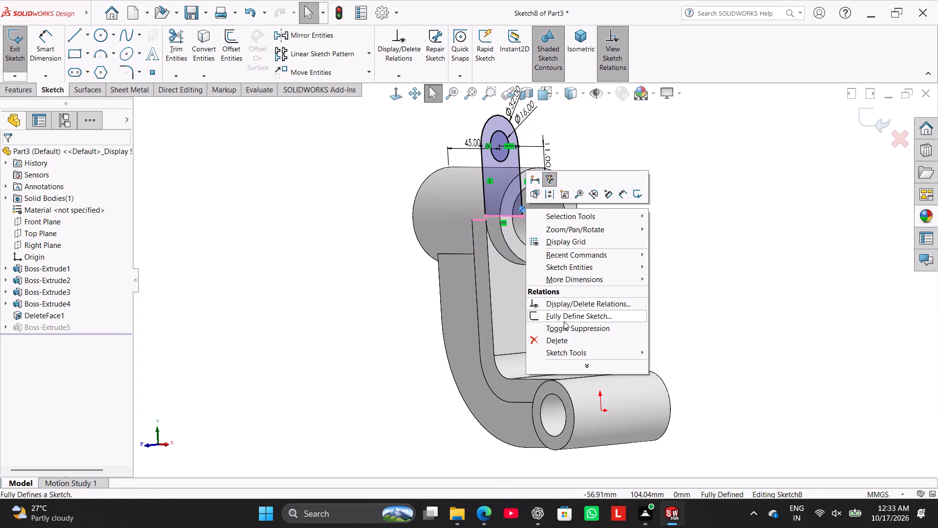
{"action": "left_click", "coordinate": [565, 339]}
{"action": "left_click_drag", "start_coordinate": [506, 214], "coordinate": [506, 209]}
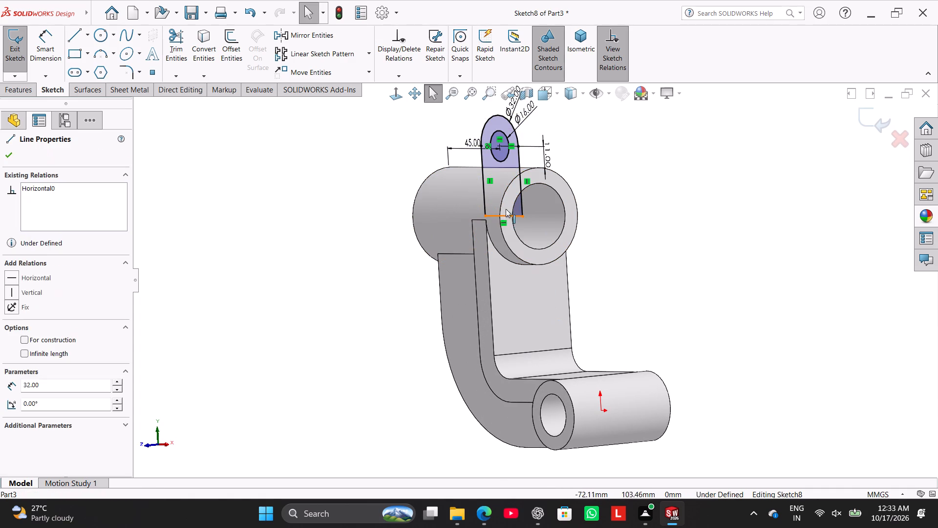
{"action": "left_click_drag", "start_coordinate": [506, 209], "coordinate": [501, 184]}
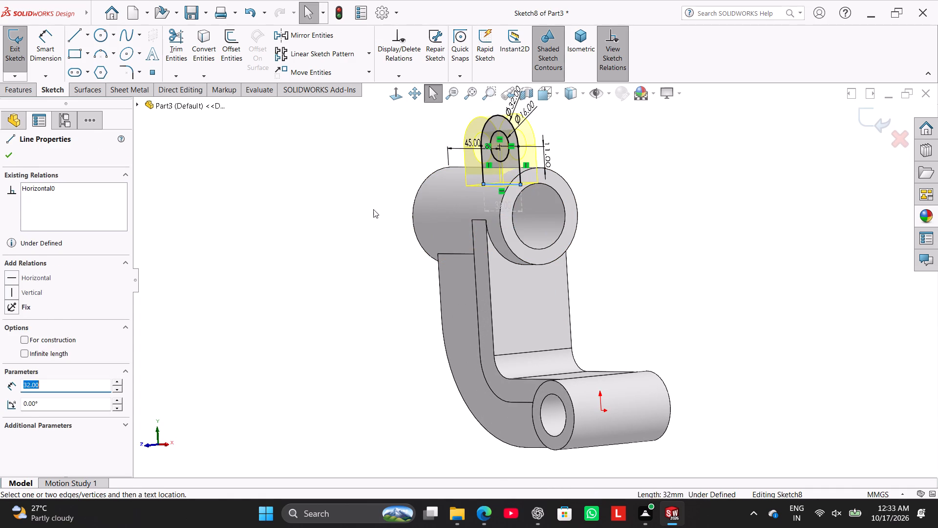
Dimension the base line 8 mm below the ring boss's upper edge and exit the lug's sketch.
{"action": "left_click", "coordinate": [373, 208]}
{"action": "middle_click_drag", "start_coordinate": [392, 199], "coordinate": [449, 185]}
{"action": "left_click", "coordinate": [390, 93]}
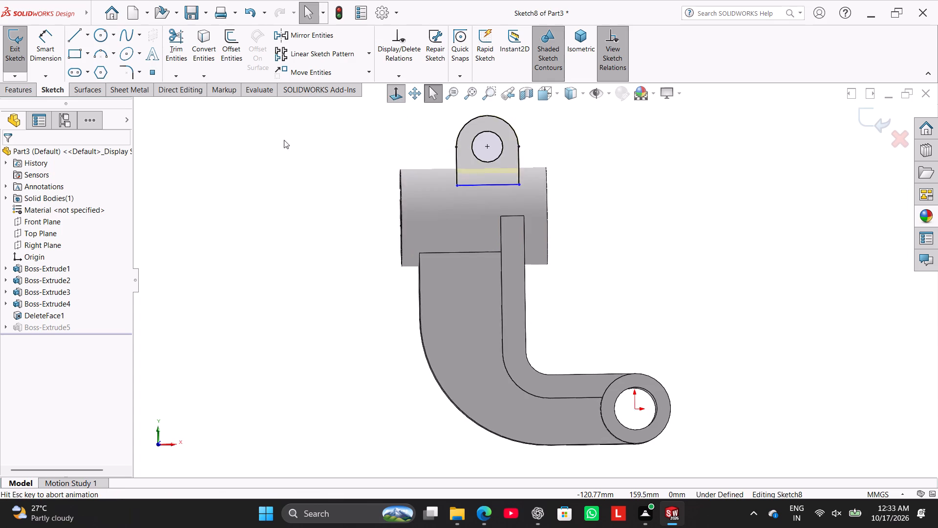
{"action": "left_click_drag", "start_coordinate": [250, 161], "coordinate": [244, 157]}
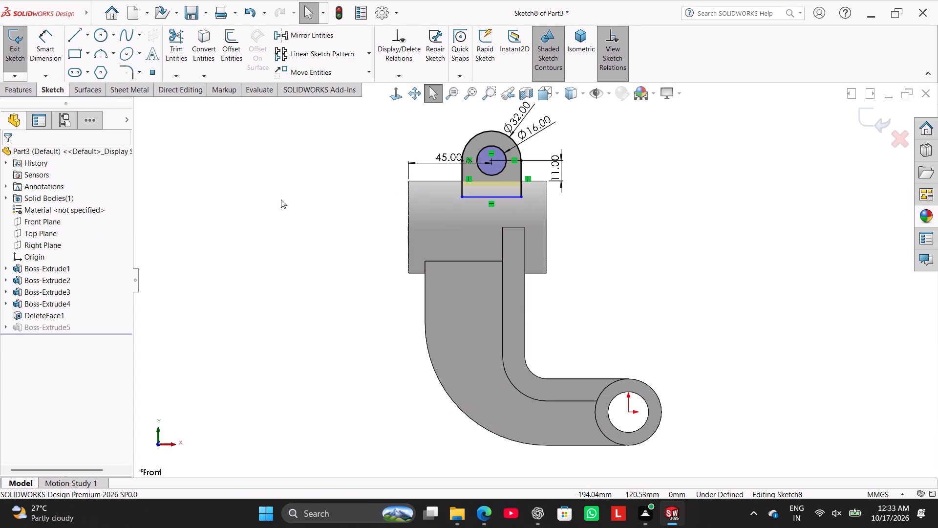
{"action": "left_click", "coordinate": [49, 46]}
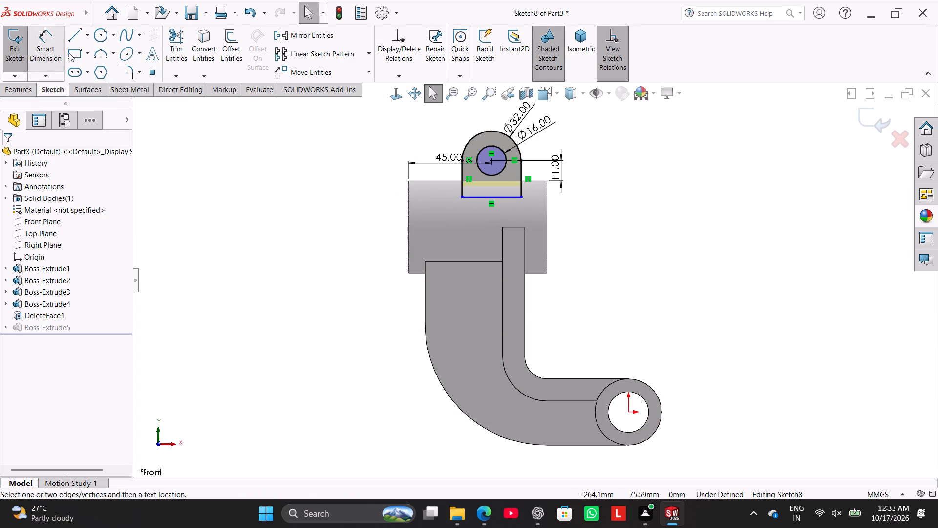
{"action": "scroll", "coordinate": [461, 182], "scroll_direction": "down", "scroll_amount": 3}
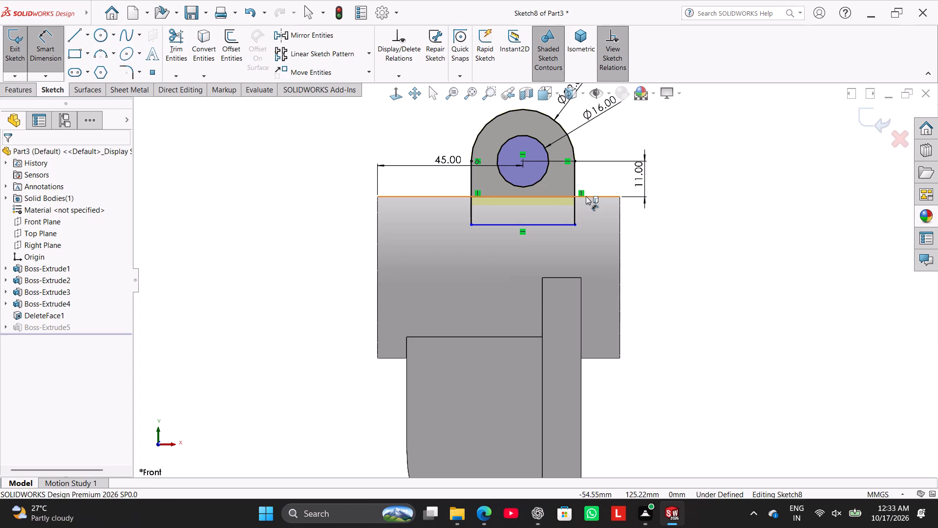
{"action": "left_click", "coordinate": [586, 196]}
{"action": "left_click", "coordinate": [562, 224]}
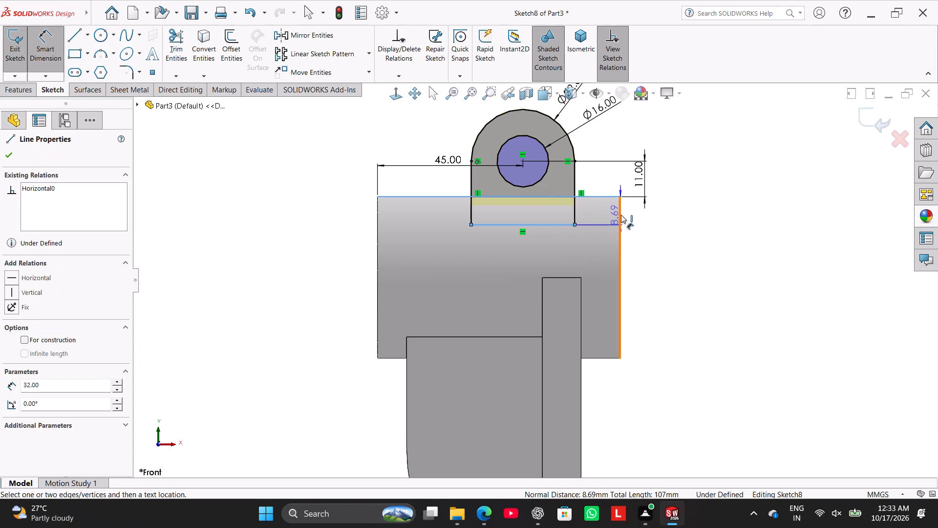
{"action": "left_click", "coordinate": [634, 215]}
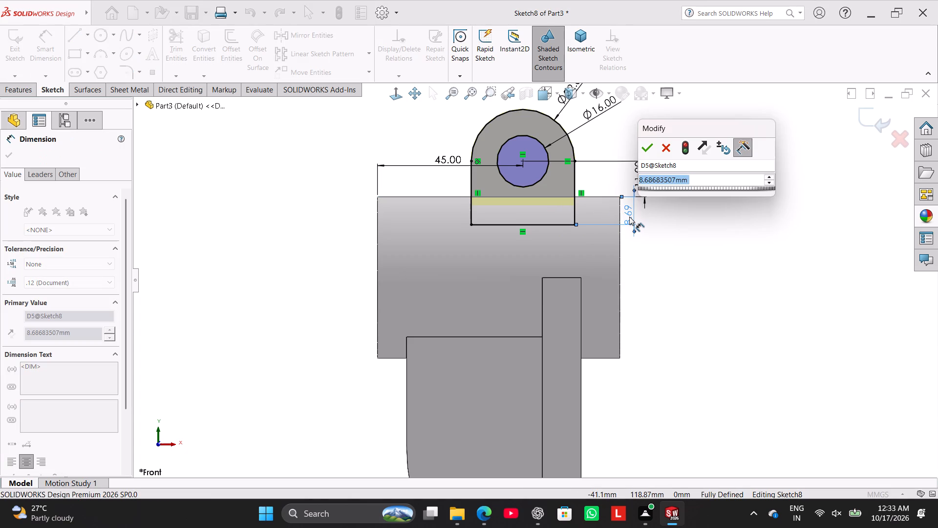
{"action": "key", "text": "8"}
{"action": "key", "text": "Return"}
{"action": "right_click", "coordinate": [742, 167]}
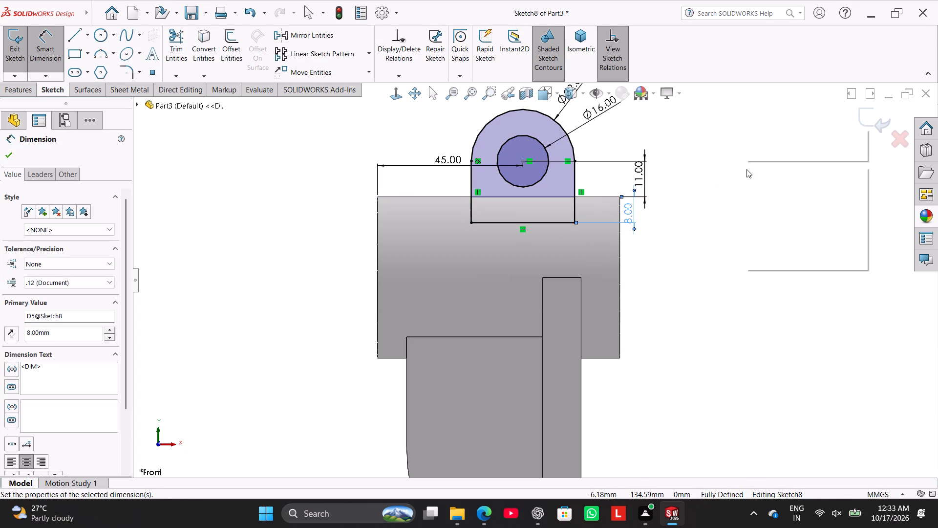
{"action": "left_click", "coordinate": [774, 195]}
{"action": "middle_click_drag", "start_coordinate": [756, 180], "coordinate": [676, 176]}
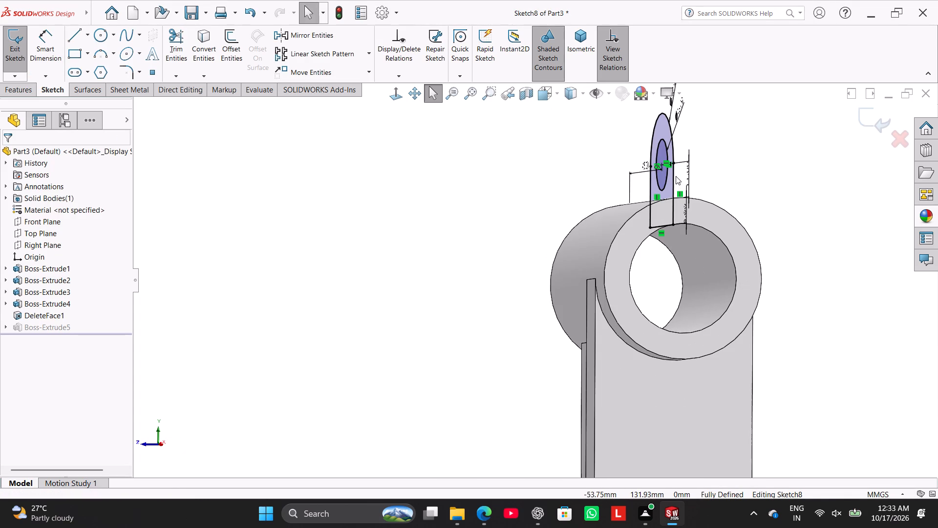
{"action": "scroll", "coordinate": [751, 187], "scroll_direction": "down", "scroll_amount": 3}
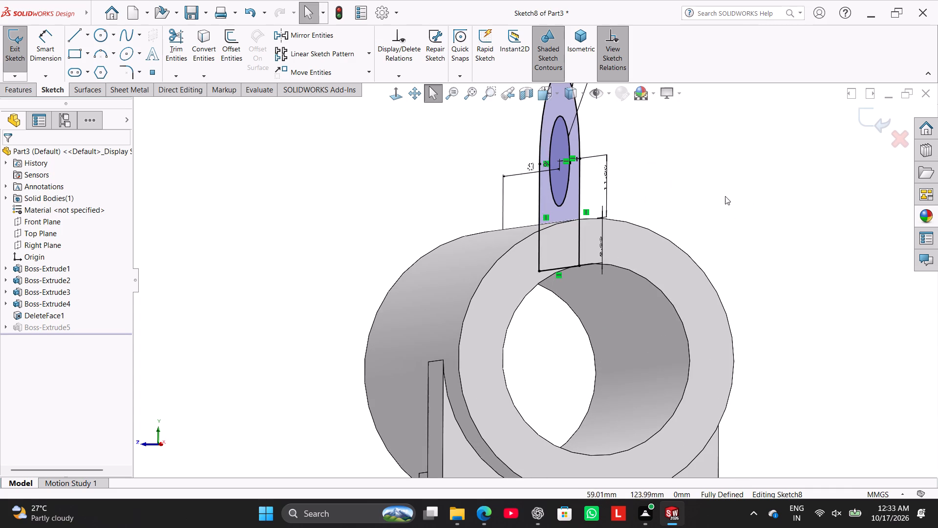
{"action": "middle_click_drag", "start_coordinate": [724, 190], "coordinate": [717, 215]}
{"action": "left_click", "coordinate": [7, 57]}
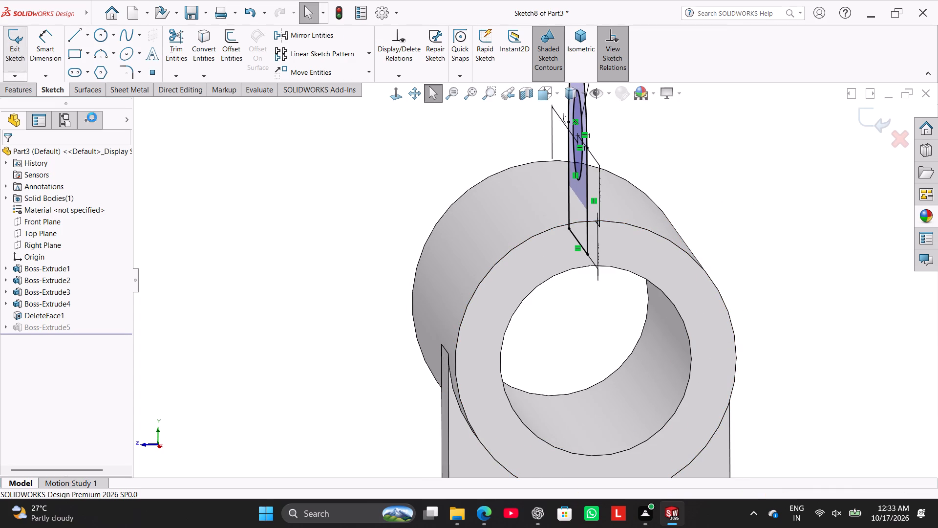
{"action": "middle_click_drag", "start_coordinate": [281, 210], "coordinate": [295, 229]}
{"action": "left_click", "coordinate": [296, 231]}
{"action": "right_click_drag", "start_coordinate": [294, 232], "coordinate": [347, 198]}
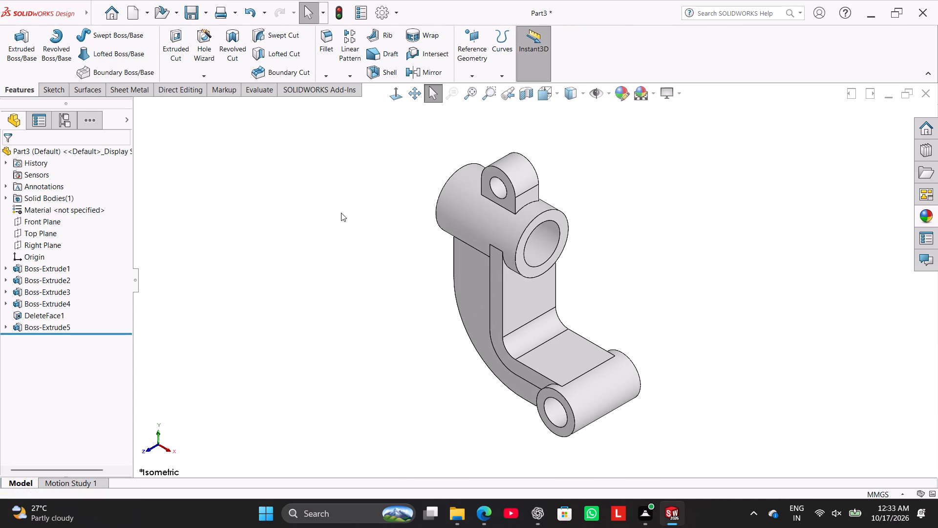
Start a sketch on the ring boss's end face and draw a 52 mm vertical centreline from the bore centre to the lug's top edge.
{"action": "middle_click_drag", "start_coordinate": [338, 211], "coordinate": [281, 134]}
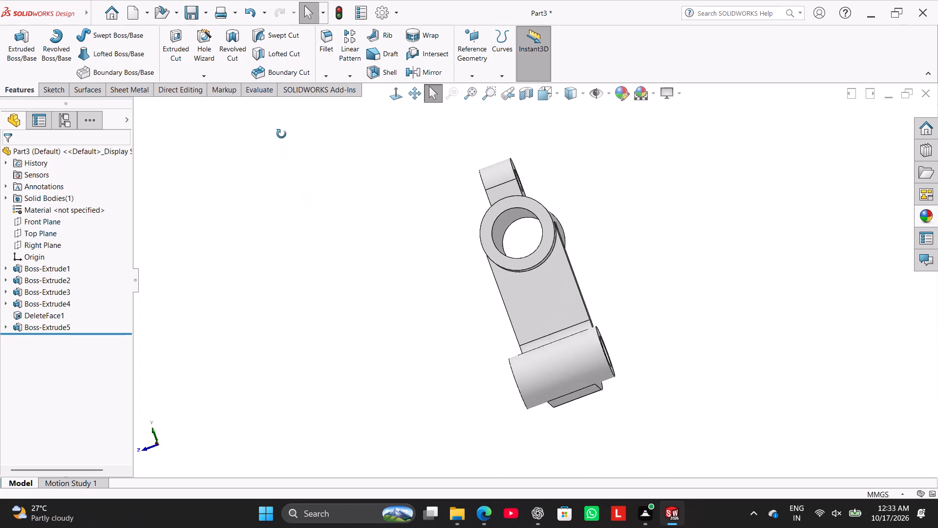
{"action": "middle_click_drag", "start_coordinate": [281, 134], "coordinate": [304, 166]}
{"action": "right_click_drag", "start_coordinate": [304, 185], "coordinate": [318, 172]}
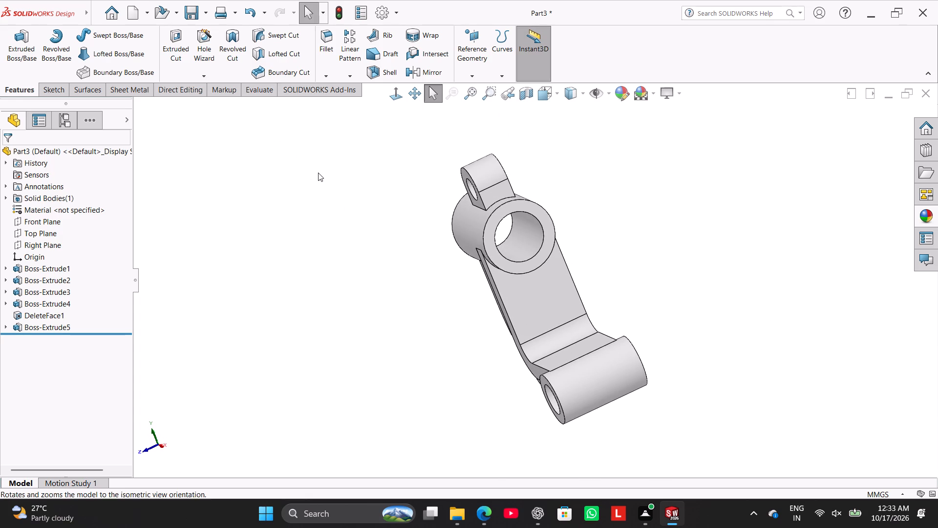
{"action": "right_click", "coordinate": [512, 207]}
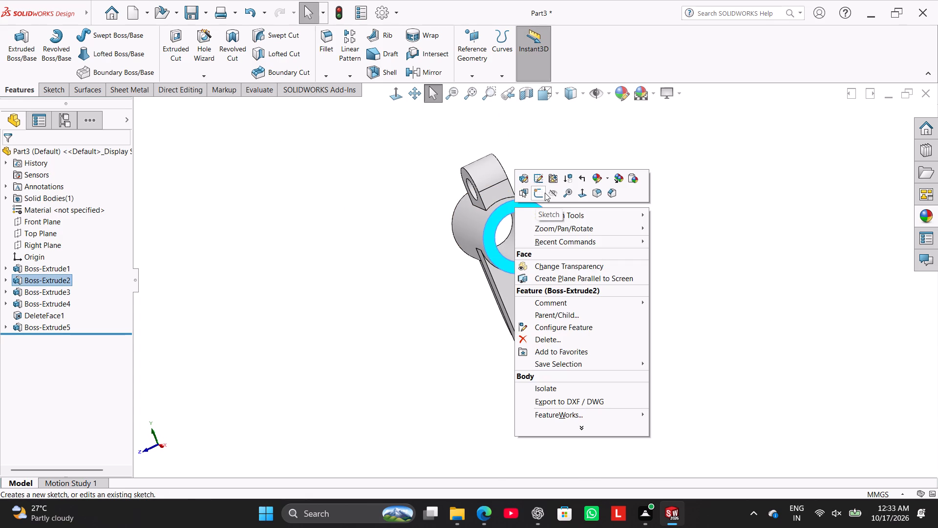
{"action": "left_click", "coordinate": [545, 193]}
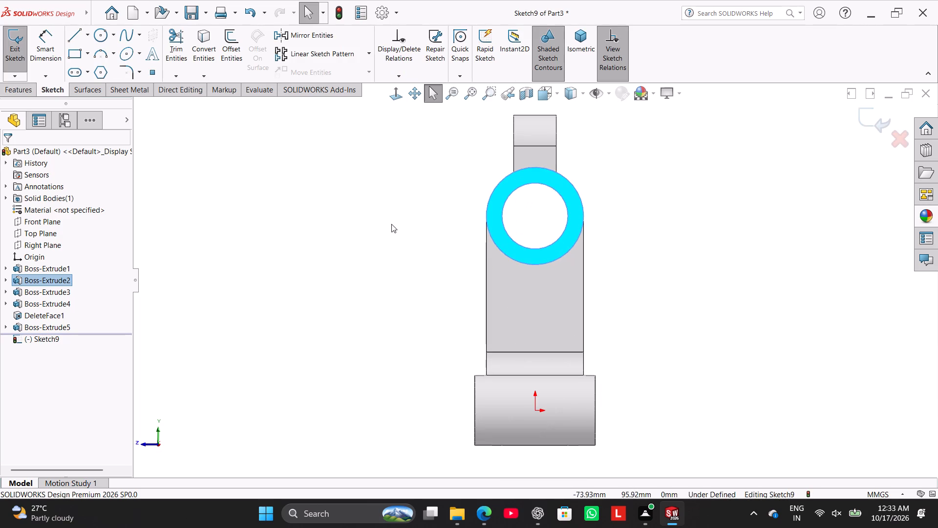
{"action": "left_click", "coordinate": [391, 224]}
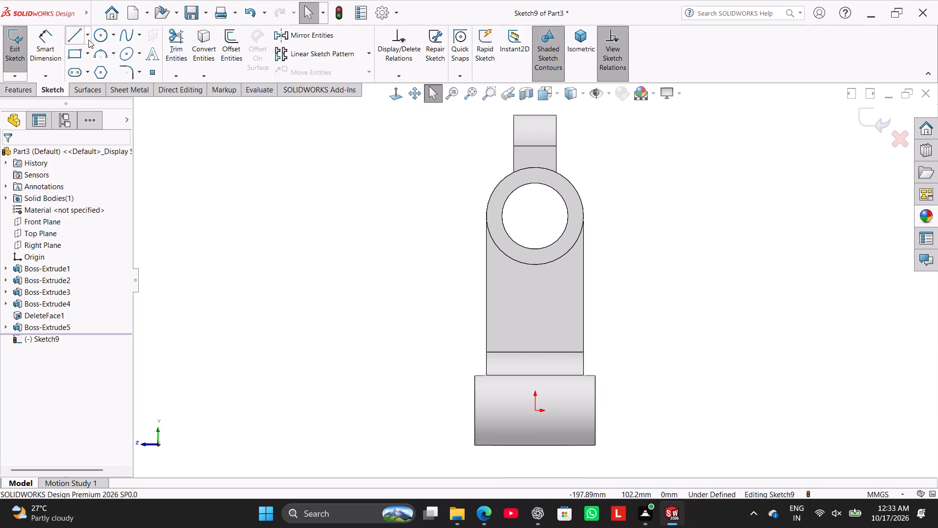
{"action": "left_click", "coordinate": [88, 40]}
{"action": "left_click", "coordinate": [100, 62]}
{"action": "scroll", "coordinate": [490, 177], "scroll_direction": "down", "scroll_amount": 2}
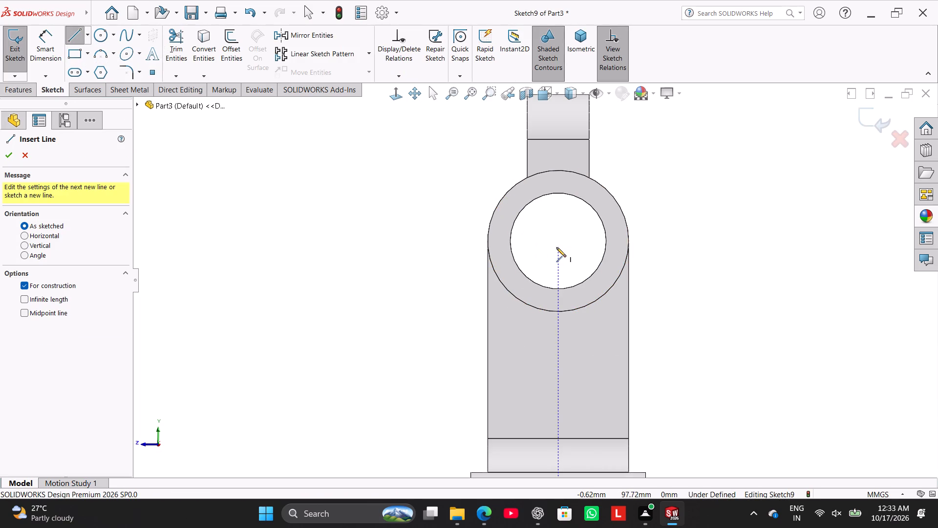
{"action": "left_click", "coordinate": [556, 242]}
{"action": "scroll", "coordinate": [566, 169], "scroll_direction": "up", "scroll_amount": 1}
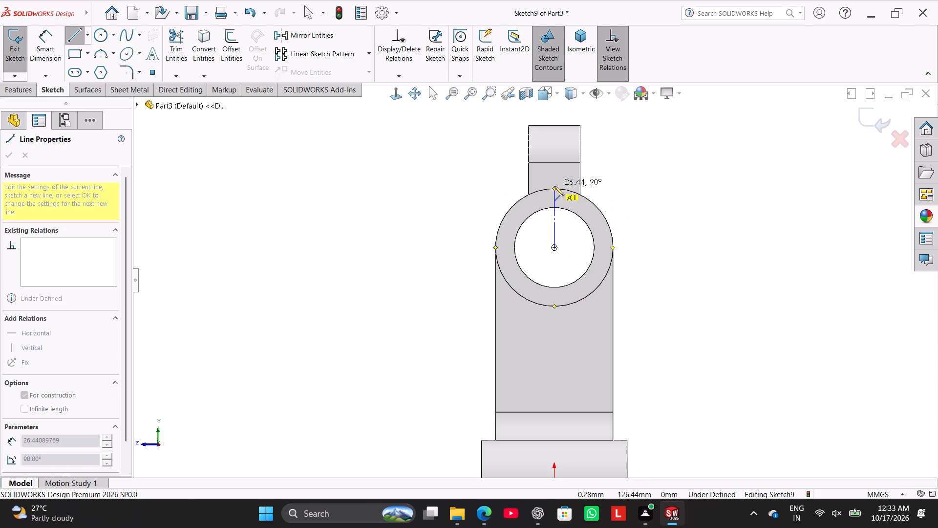
{"action": "left_click", "coordinate": [554, 124]}
{"action": "right_click", "coordinate": [429, 170]}
{"action": "left_click", "coordinate": [445, 178]}
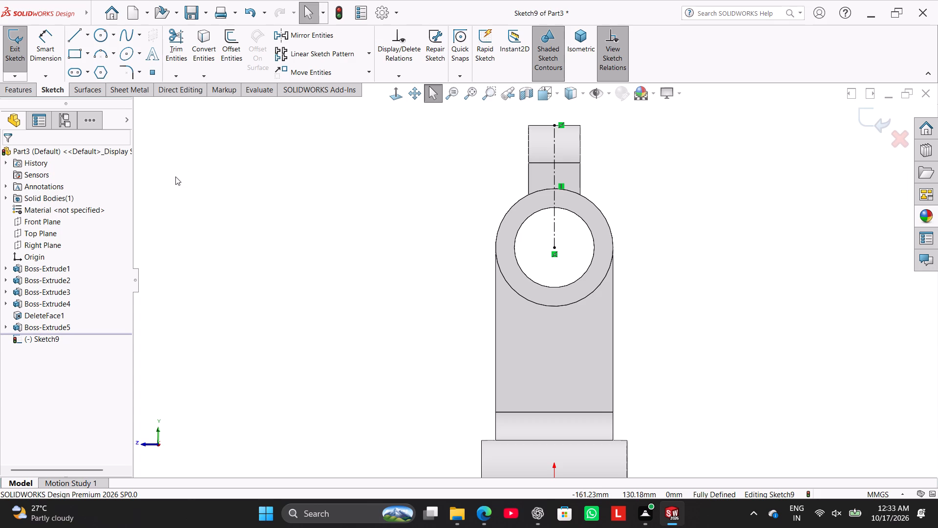
Sketch a vertical line about 36 mm long beside the centreline, from the lug's top edge down to the bore circle.
{"action": "left_click", "coordinate": [76, 35]}
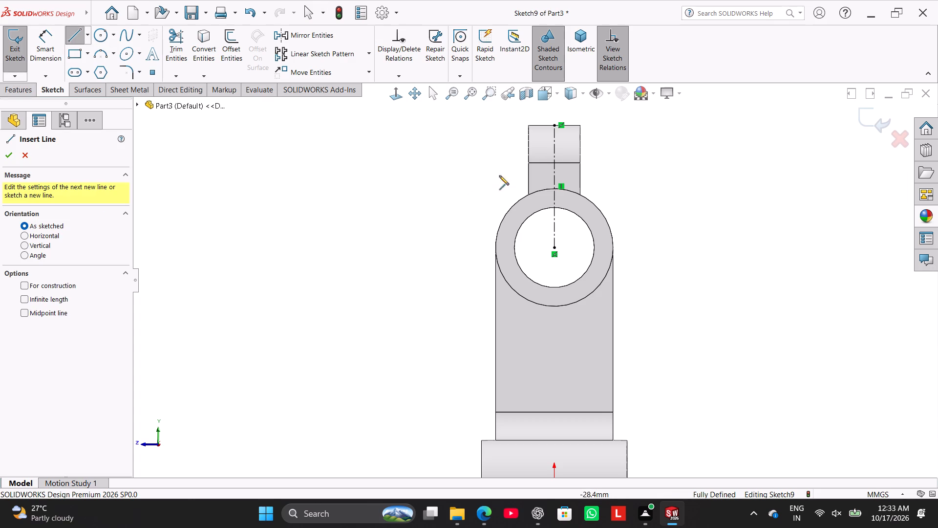
{"action": "left_click", "coordinate": [566, 124]}
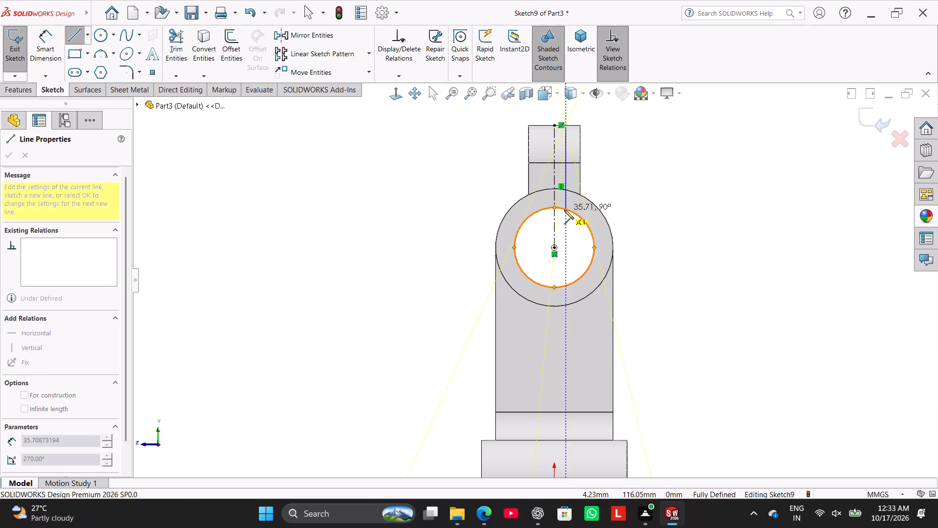
{"action": "left_click", "coordinate": [564, 210]}
{"action": "right_click", "coordinate": [425, 174]}
{"action": "left_click", "coordinate": [436, 178]}
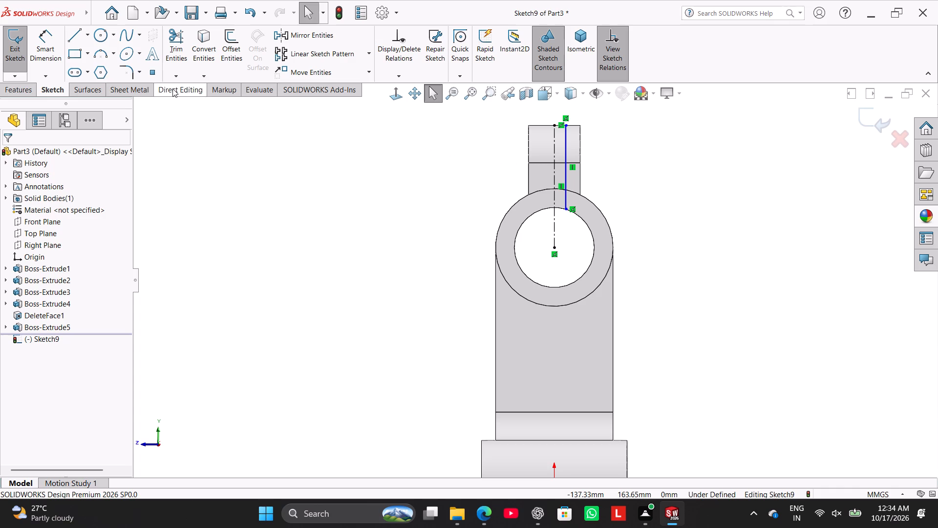
Mirror the vertical line about the centreline.
{"action": "left_click", "coordinate": [553, 154], "text": "ctrl"}
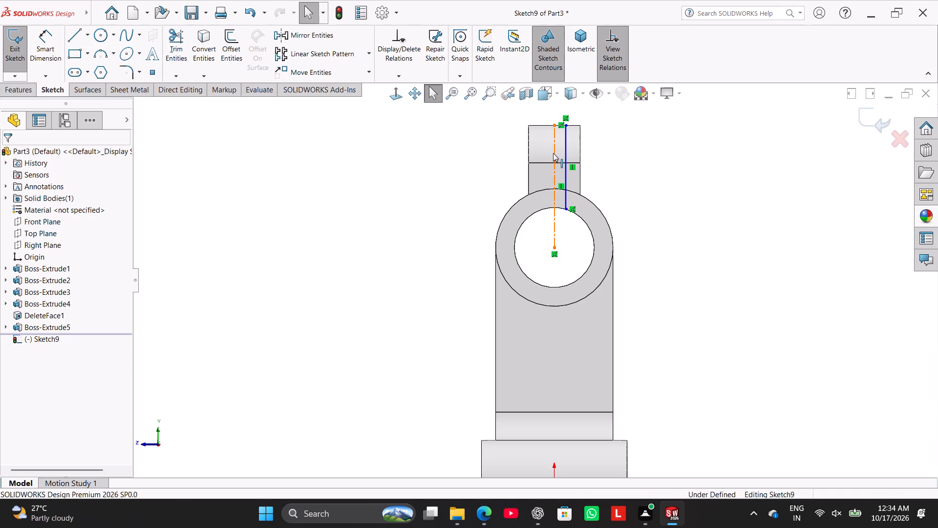
{"action": "left_click", "coordinate": [566, 153], "text": "ctrl"}
{"action": "left_click", "coordinate": [330, 39]}
{"action": "left_click", "coordinate": [334, 135]}
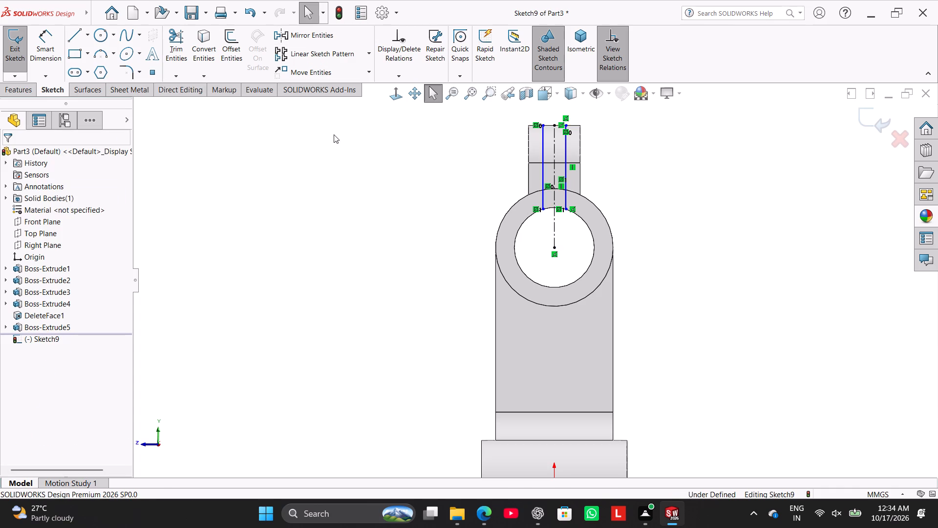
Dimension the gap between the two mirrored vertical lines as 3 mm.
{"action": "double_click", "coordinate": [52, 47]}
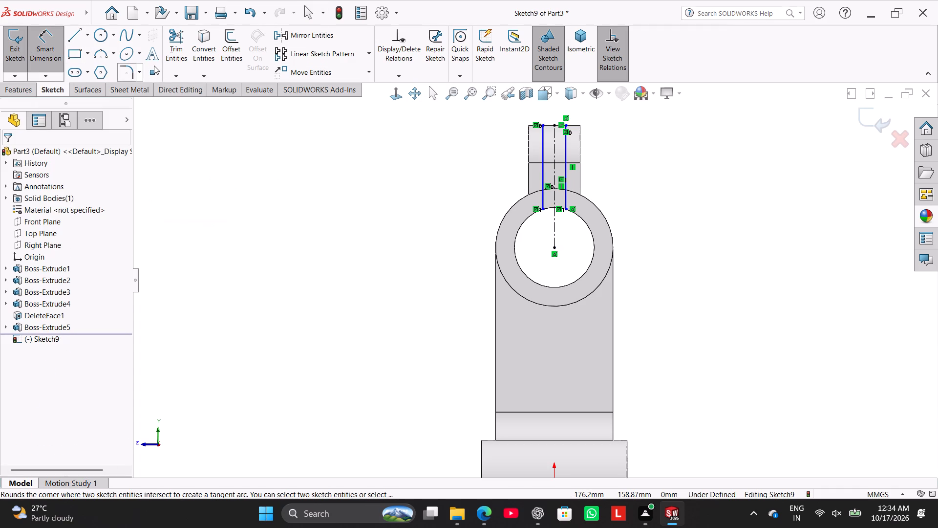
{"action": "scroll", "coordinate": [460, 64], "scroll_direction": "down", "scroll_amount": 3}
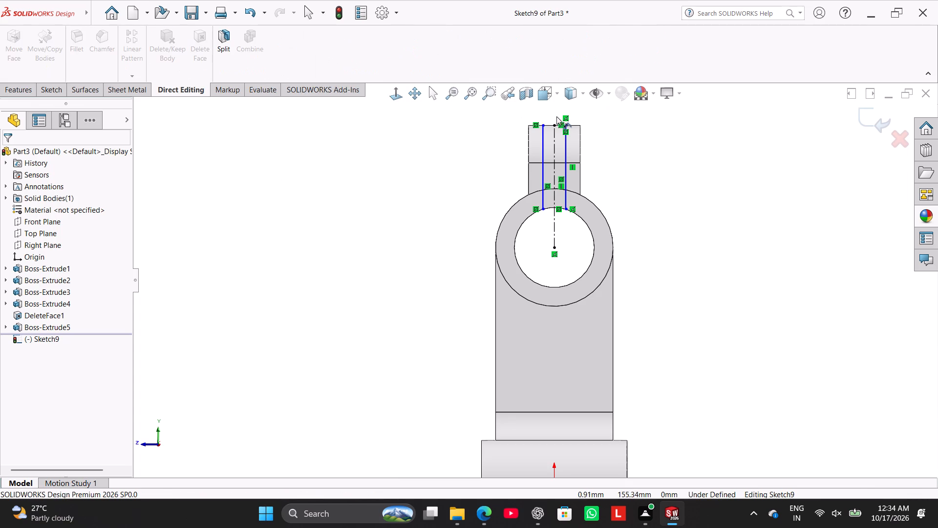
{"action": "scroll", "coordinate": [557, 114], "scroll_direction": "up", "scroll_amount": 2}
{"action": "scroll", "coordinate": [92, 67], "scroll_direction": "up", "scroll_amount": 1}
{"action": "scroll", "coordinate": [57, 93], "scroll_direction": "up", "scroll_amount": 1}
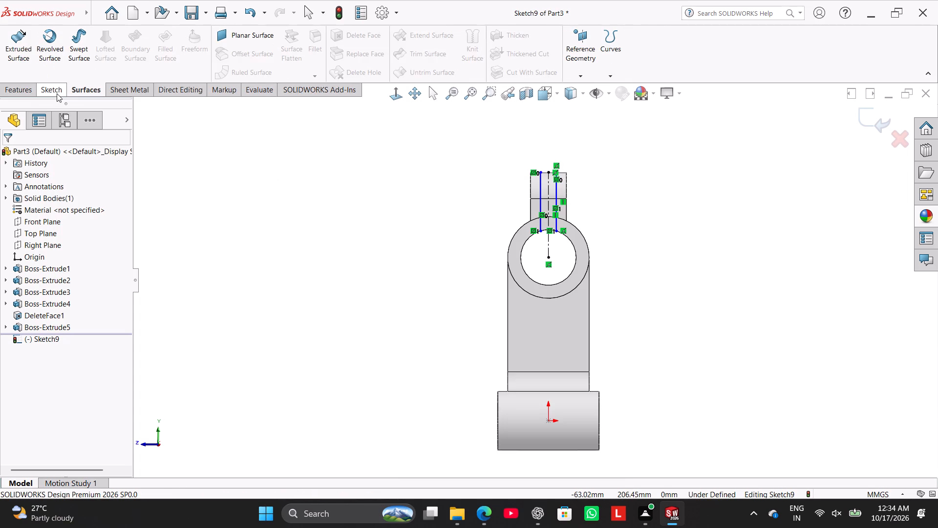
{"action": "left_click", "coordinate": [47, 88]}
{"action": "scroll", "coordinate": [545, 124], "scroll_direction": "down", "scroll_amount": 1}
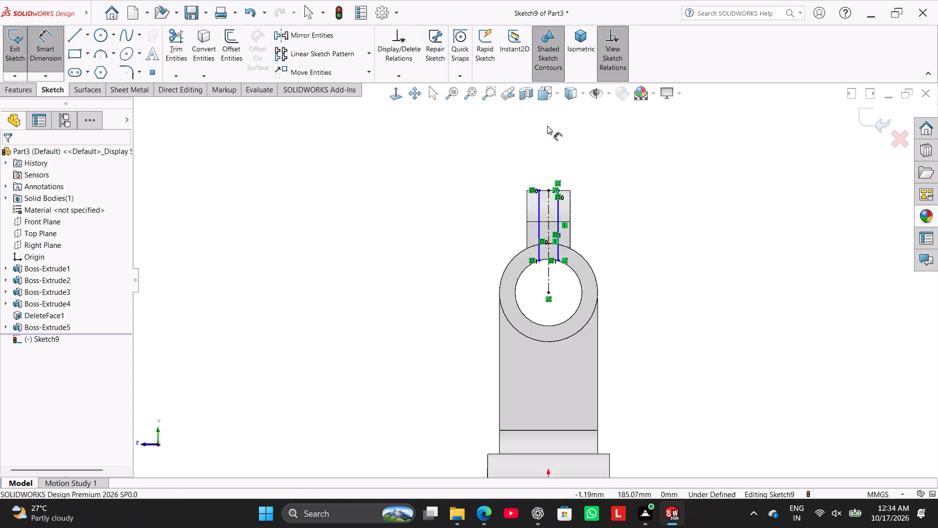
{"action": "scroll", "coordinate": [547, 126], "scroll_direction": "down", "scroll_amount": 1}
{"action": "left_click", "coordinate": [562, 232]}
{"action": "left_click", "coordinate": [537, 230]}
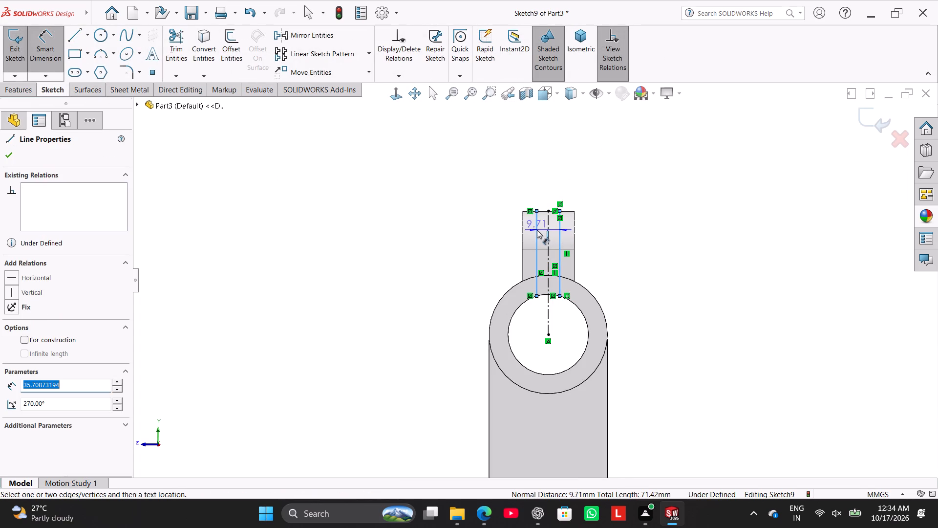
{"action": "left_click", "coordinate": [516, 181]}
{"action": "key", "text": "3"}
{"action": "key", "text": "Return"}
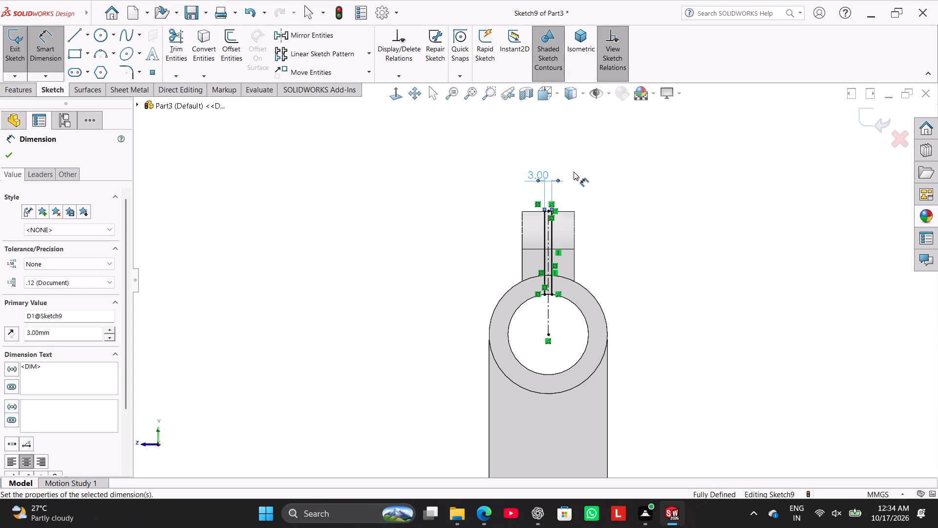
{"action": "right_click", "coordinate": [648, 181]}
{"action": "left_click", "coordinate": [716, 209]}
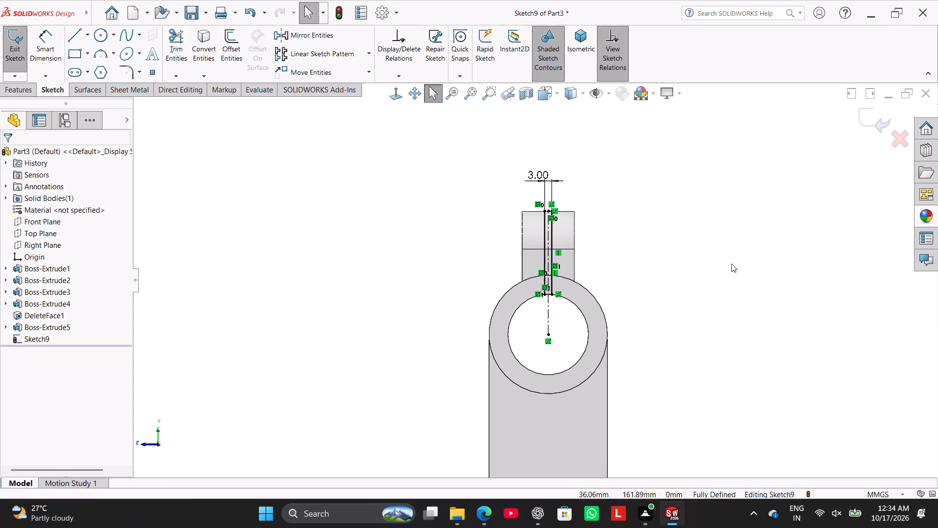
Convert the ring boss's bore edge and the lug's top silhouette edge into sketch entities.
{"action": "left_click_drag", "start_coordinate": [202, 52], "coordinate": [214, 63]}
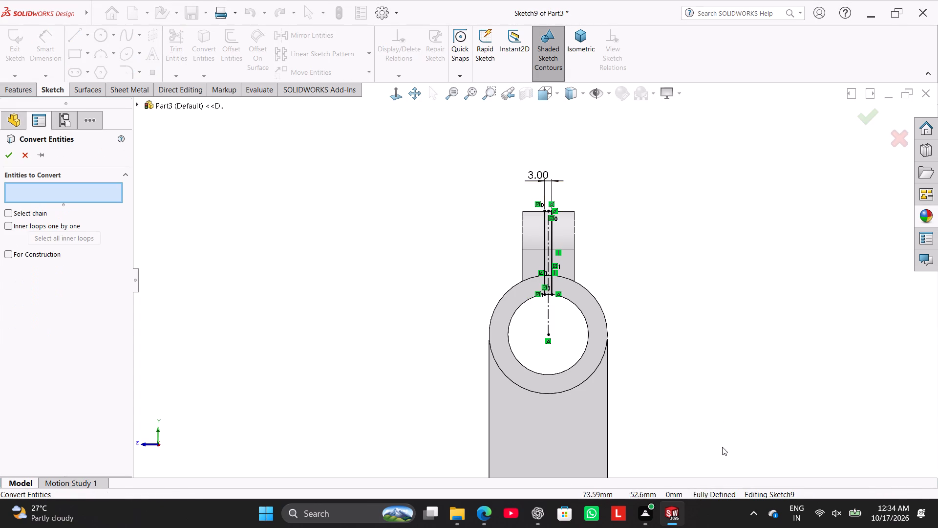
{"action": "scroll", "coordinate": [720, 450], "scroll_direction": "down", "scroll_amount": 5}
{"action": "scroll", "coordinate": [26, 59], "scroll_direction": "up", "scroll_amount": 2}
{"action": "scroll", "coordinate": [172, 118], "scroll_direction": "up", "scroll_amount": 4}
{"action": "scroll", "coordinate": [255, 123], "scroll_direction": "up", "scroll_amount": 3}
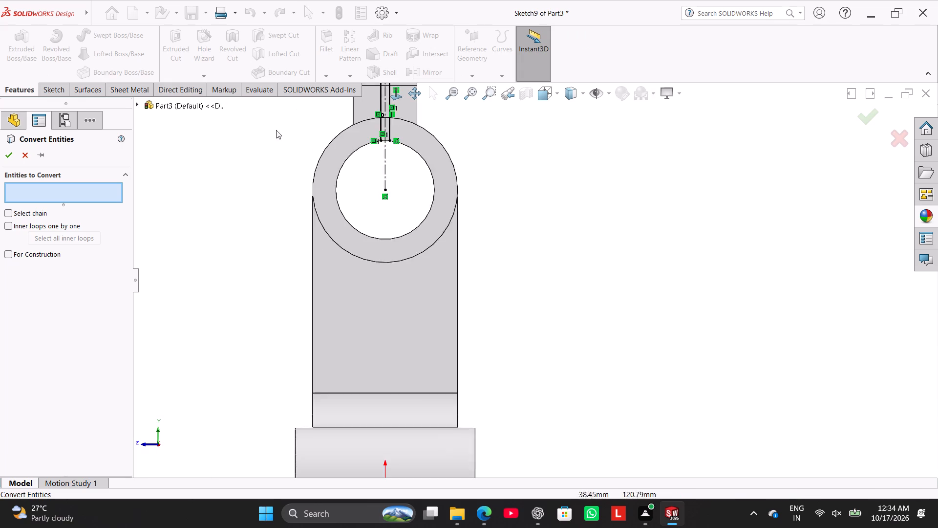
{"action": "scroll", "coordinate": [375, 136], "scroll_direction": "down", "scroll_amount": 8}
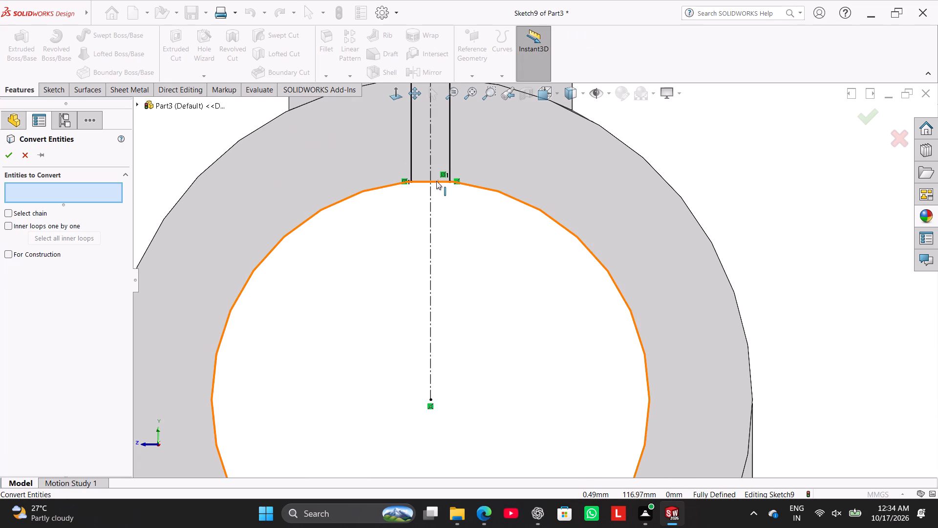
{"action": "left_click", "coordinate": [436, 180]}
{"action": "scroll", "coordinate": [469, 131], "scroll_direction": "up", "scroll_amount": 8}
{"action": "scroll", "coordinate": [515, 125], "scroll_direction": "down", "scroll_amount": 8}
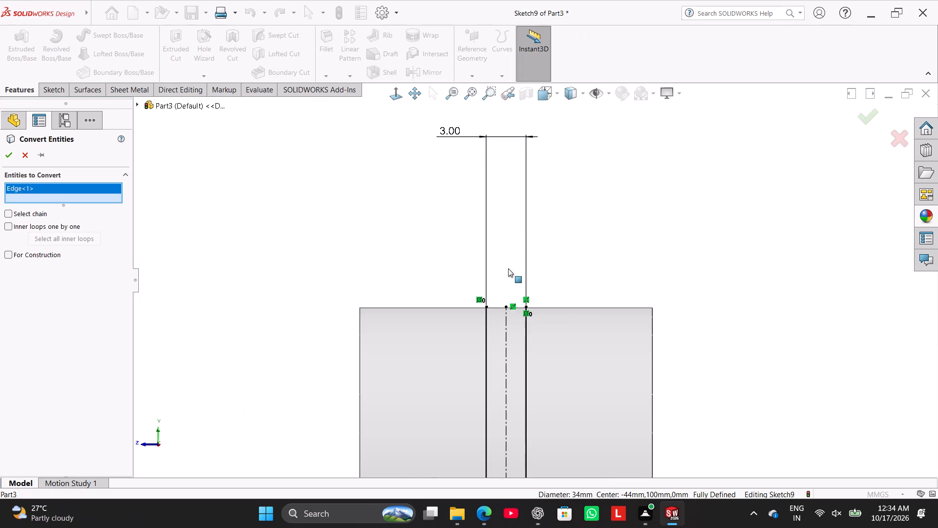
{"action": "left_click", "coordinate": [520, 306]}
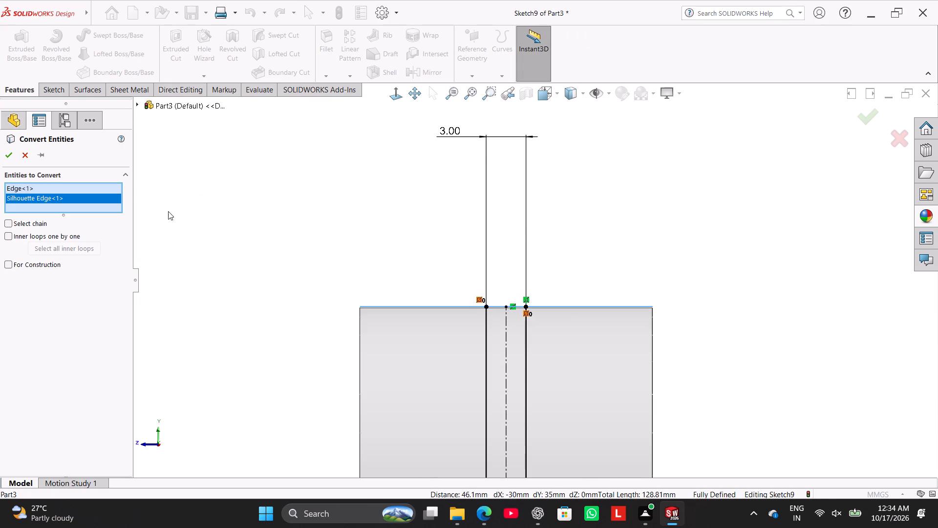
{"action": "left_click", "coordinate": [6, 158]}
{"action": "left_click", "coordinate": [281, 181]}
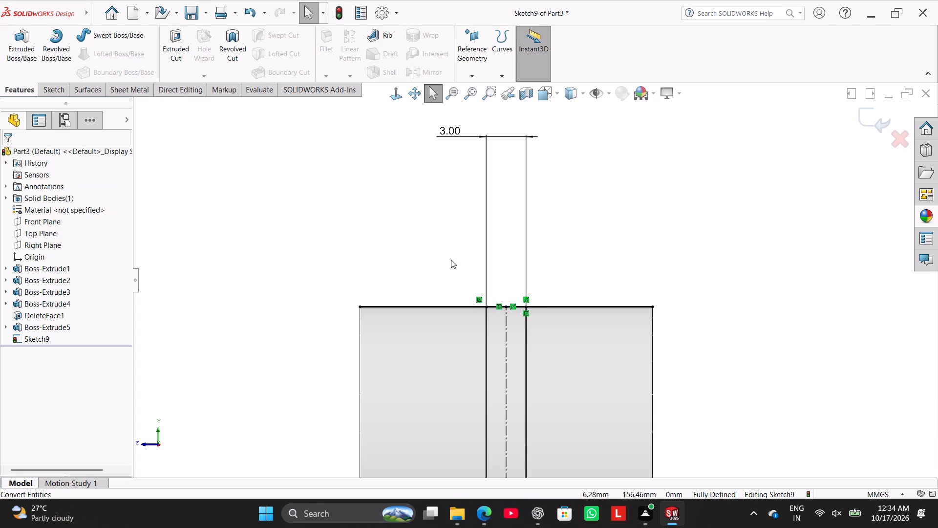
Power-trim the converted top line and bore circle outside the two vertical lines to leave a closed 3 mm wide slot profile.
{"action": "scroll", "coordinate": [479, 301], "scroll_direction": "down", "scroll_amount": 3}
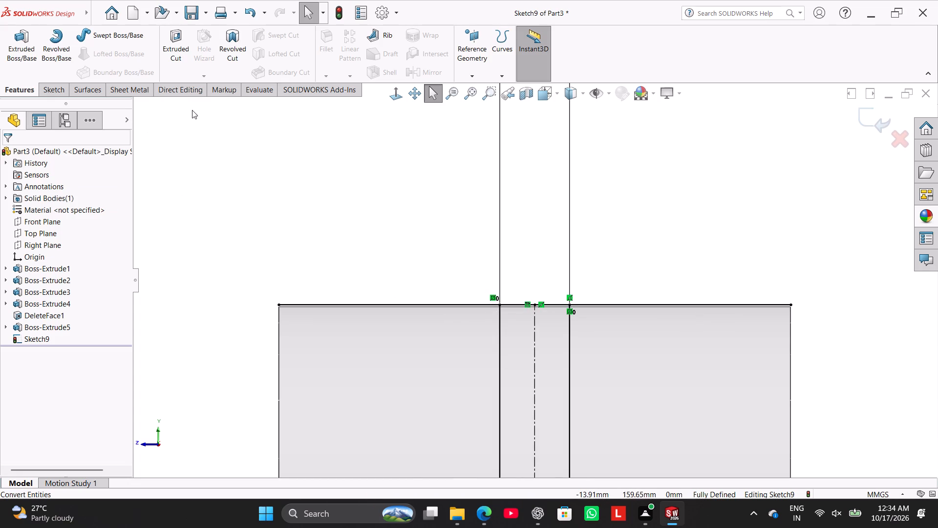
{"action": "left_click", "coordinate": [50, 85]}
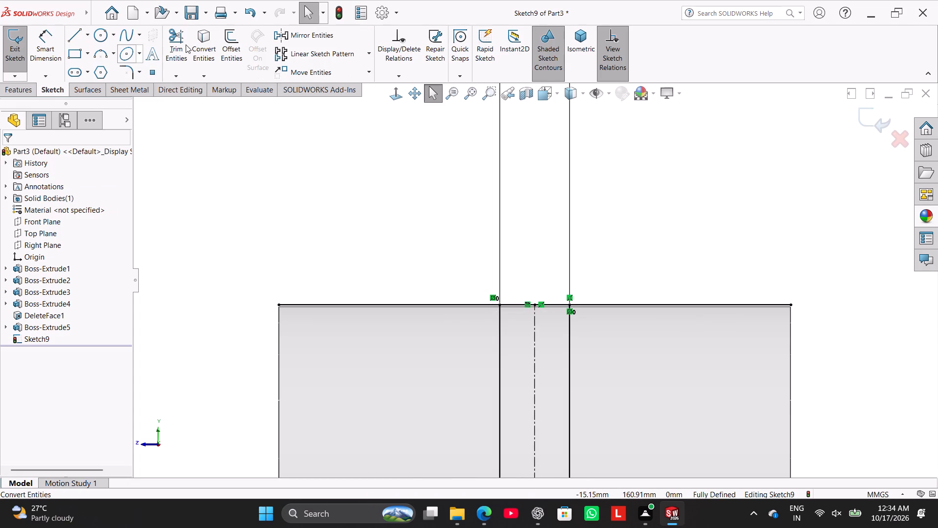
{"action": "left_click", "coordinate": [186, 44]}
{"action": "left_click_drag", "start_coordinate": [360, 225], "coordinate": [423, 419]}
{"action": "left_click_drag", "start_coordinate": [645, 248], "coordinate": [645, 355]}
{"action": "scroll", "coordinate": [600, 367], "scroll_direction": "up", "scroll_amount": 5}
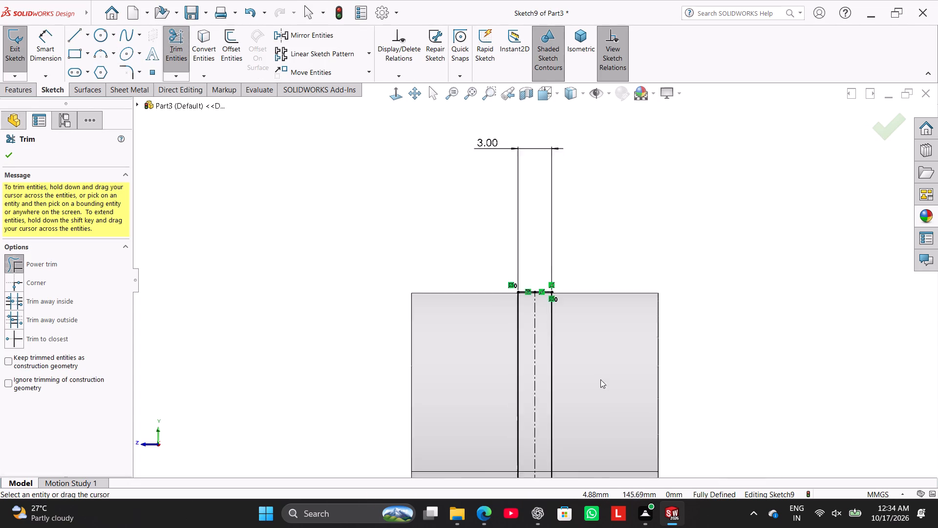
{"action": "scroll", "coordinate": [600, 379], "scroll_direction": "up", "scroll_amount": 9}
{"action": "scroll", "coordinate": [574, 377], "scroll_direction": "down", "scroll_amount": 6}
{"action": "left_click_drag", "start_coordinate": [550, 264], "coordinate": [171, 372]}
{"action": "scroll", "coordinate": [226, 270], "scroll_direction": "up", "scroll_amount": 2}
{"action": "right_click", "coordinate": [267, 237]}
{"action": "left_click_drag", "start_coordinate": [296, 271], "coordinate": [288, 272]}
{"action": "scroll", "coordinate": [352, 165], "scroll_direction": "up", "scroll_amount": 2}
Cut-extrude the slot profile through the ring boss wall and lug with the Up To Next end condition, and return to the isometric view.
{"action": "left_click", "coordinate": [20, 88]}
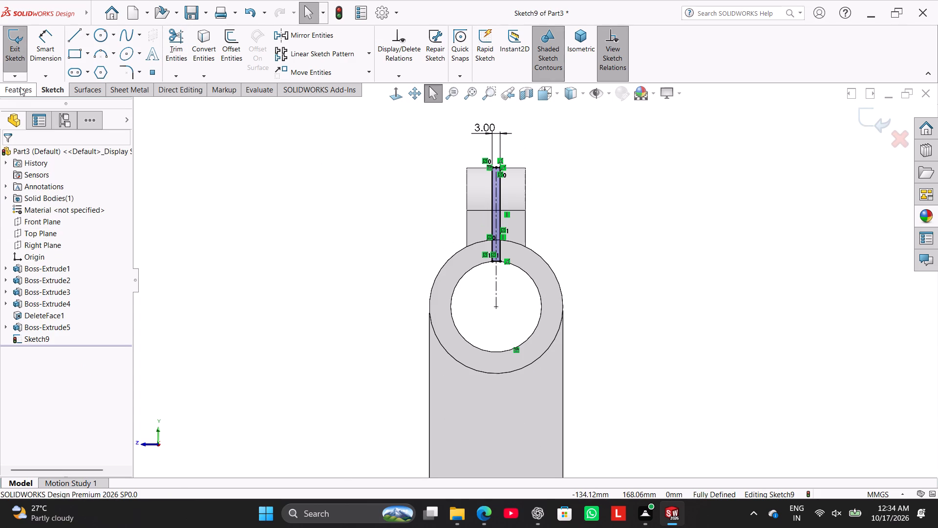
{"action": "left_click", "coordinate": [166, 55]}
{"action": "scroll", "coordinate": [246, 160], "scroll_direction": "up", "scroll_amount": 1}
{"action": "middle_click_drag", "start_coordinate": [247, 161], "coordinate": [249, 166]}
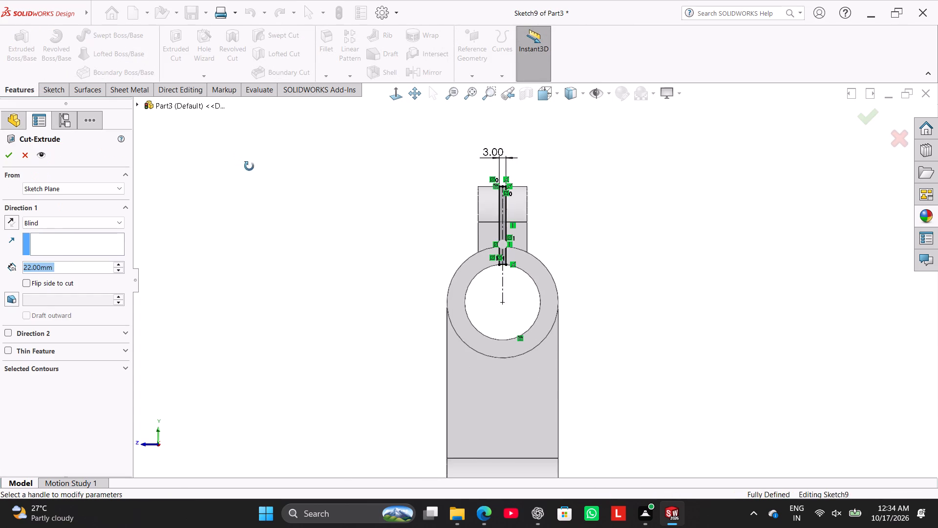
{"action": "middle_click_drag", "start_coordinate": [249, 166], "coordinate": [316, 254]}
{"action": "left_click", "coordinate": [43, 223]}
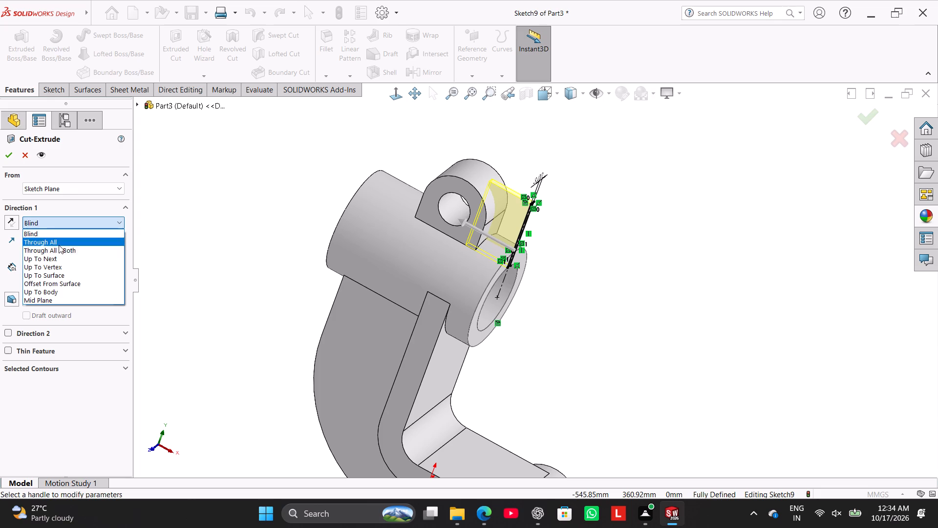
{"action": "left_click", "coordinate": [67, 258]}
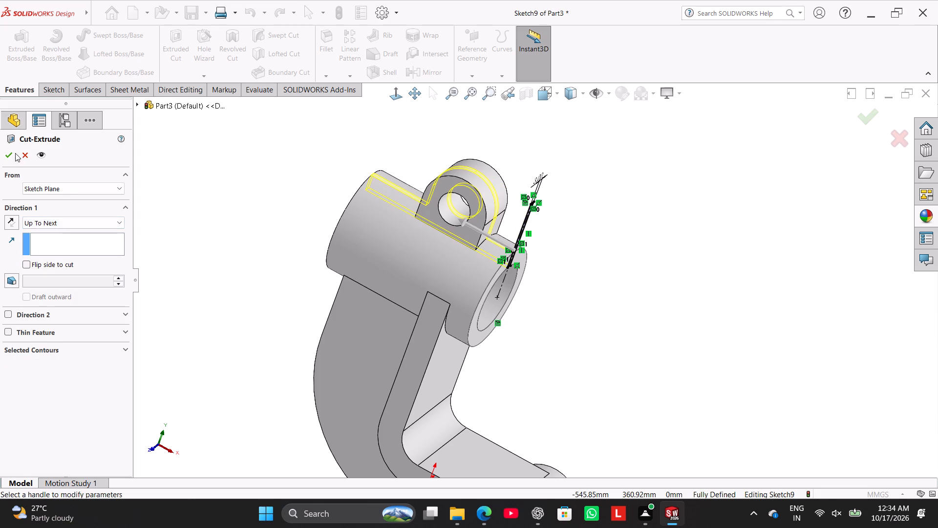
{"action": "left_click", "coordinate": [6, 152]}
{"action": "left_click_drag", "start_coordinate": [217, 160], "coordinate": [222, 163]}
{"action": "middle_click_drag", "start_coordinate": [263, 200], "coordinate": [339, 275]}
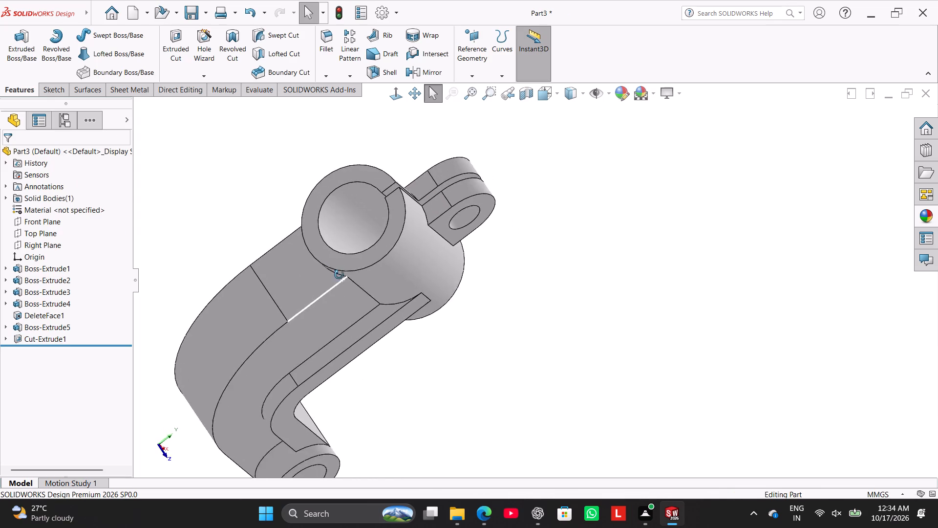
{"action": "middle_click_drag", "start_coordinate": [339, 275], "coordinate": [201, 214]}
{"action": "right_click_drag", "start_coordinate": [243, 242], "coordinate": [332, 178]}
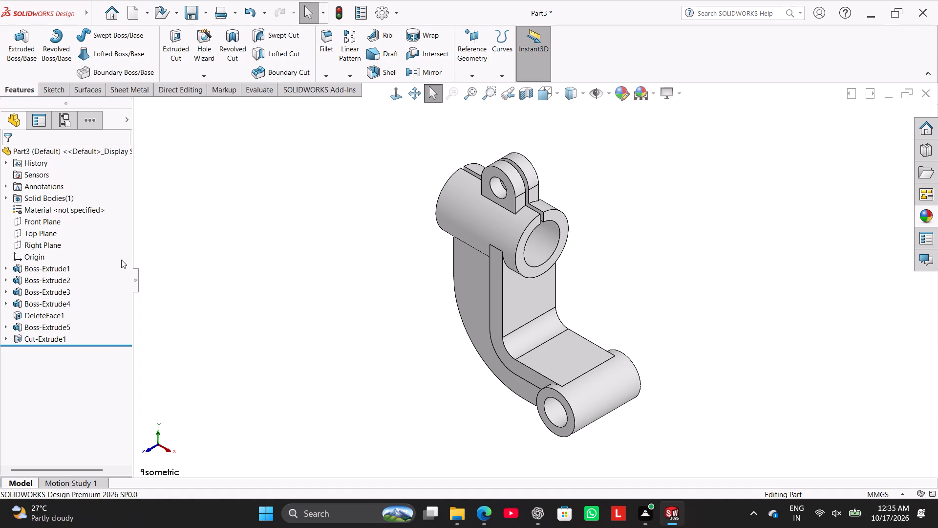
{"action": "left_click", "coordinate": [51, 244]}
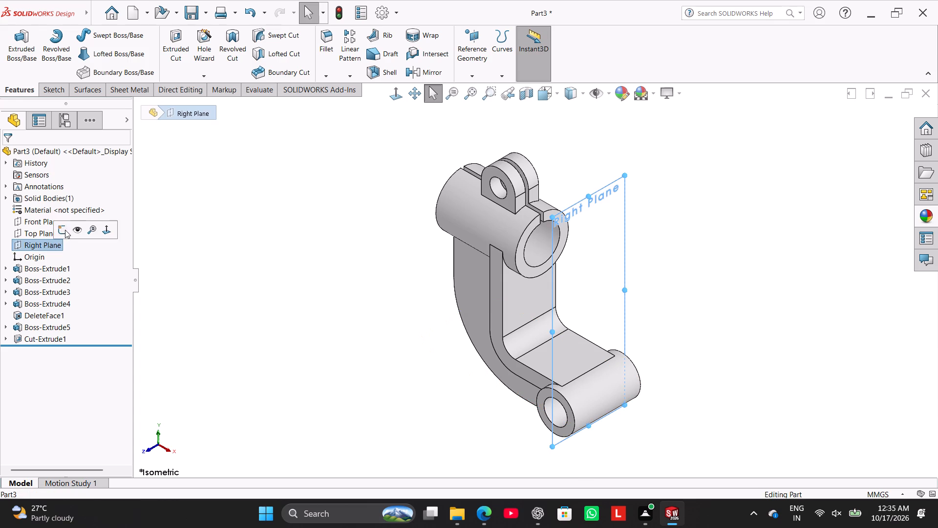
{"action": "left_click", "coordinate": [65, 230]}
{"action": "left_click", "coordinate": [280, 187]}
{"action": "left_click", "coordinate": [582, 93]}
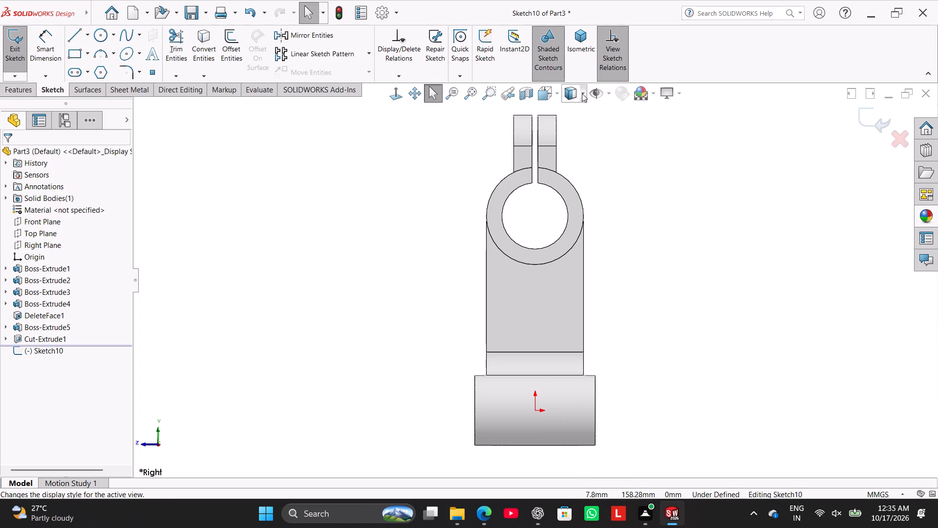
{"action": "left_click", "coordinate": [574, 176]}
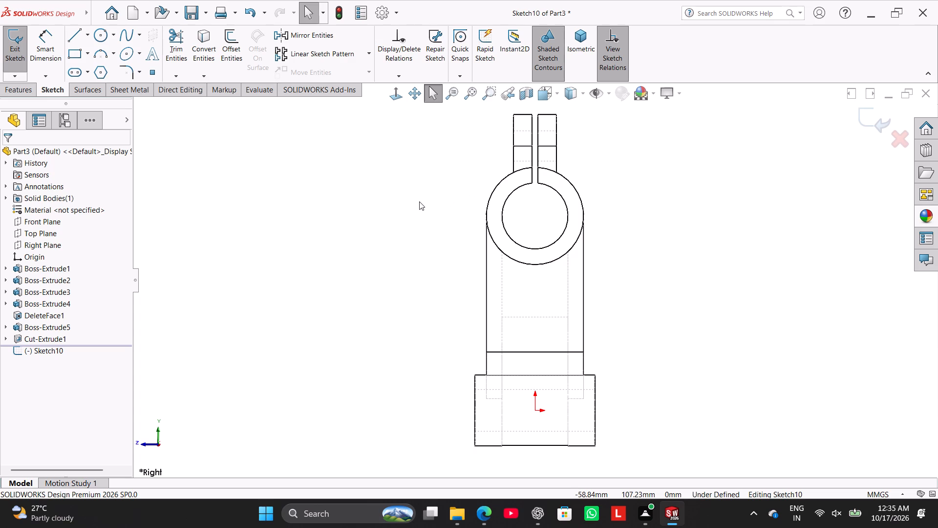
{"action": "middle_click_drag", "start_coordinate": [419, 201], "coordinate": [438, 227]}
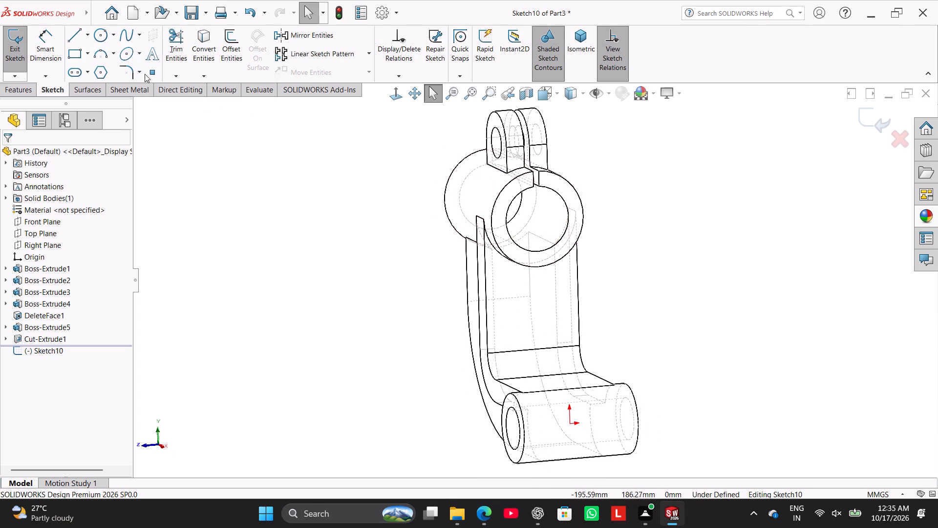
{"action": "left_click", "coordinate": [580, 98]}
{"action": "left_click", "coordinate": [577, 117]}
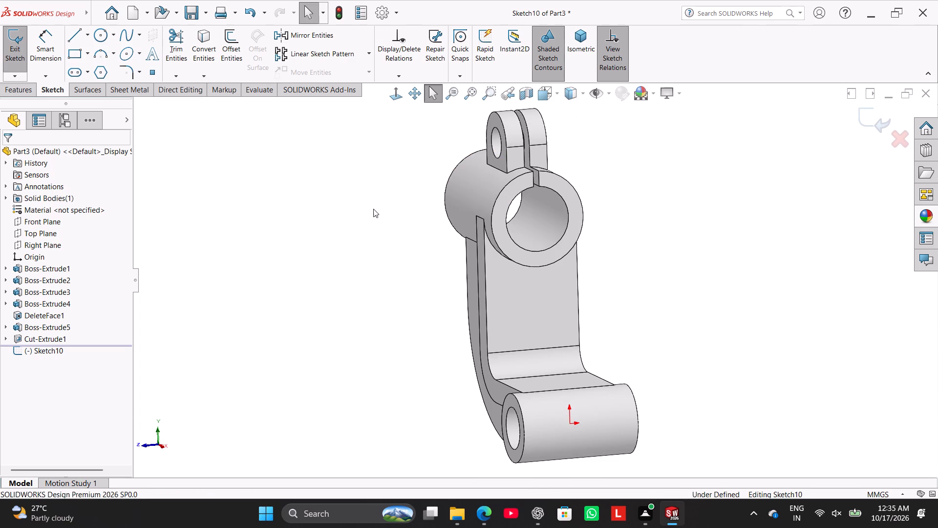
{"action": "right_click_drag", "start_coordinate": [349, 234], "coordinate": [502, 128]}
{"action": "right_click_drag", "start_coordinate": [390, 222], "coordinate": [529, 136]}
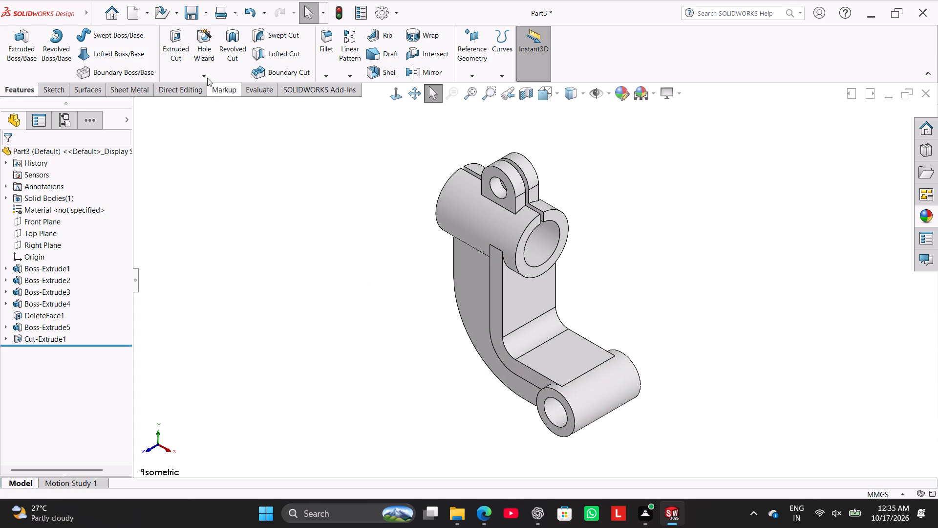
Save the part as Curved Double-Eye Support Bracket in the Worked folder.
{"action": "left_click", "coordinate": [207, 14]}
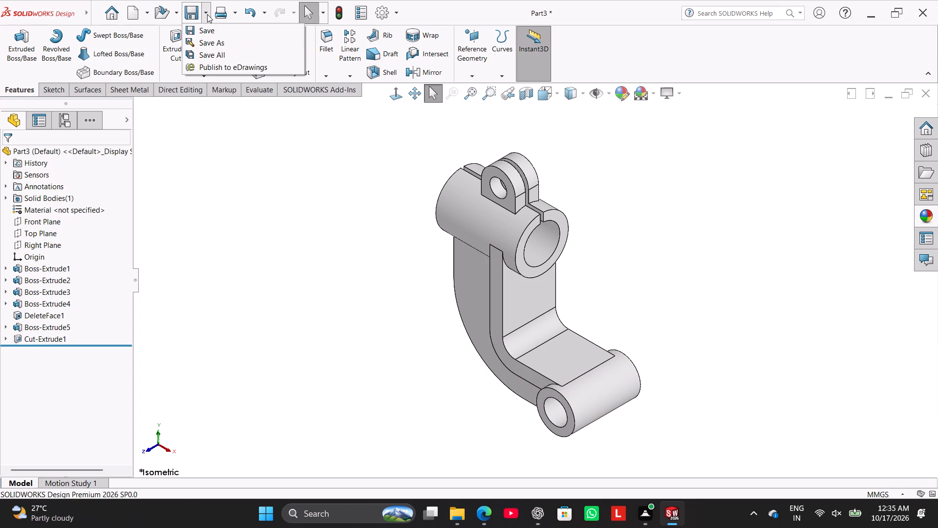
{"action": "left_click", "coordinate": [225, 41]}
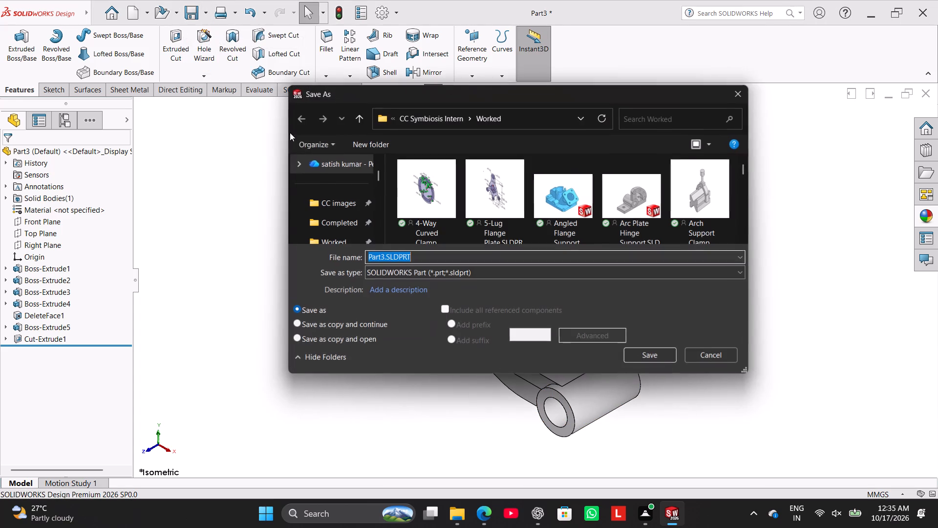
{"action": "key", "text": "ctrl+v"}
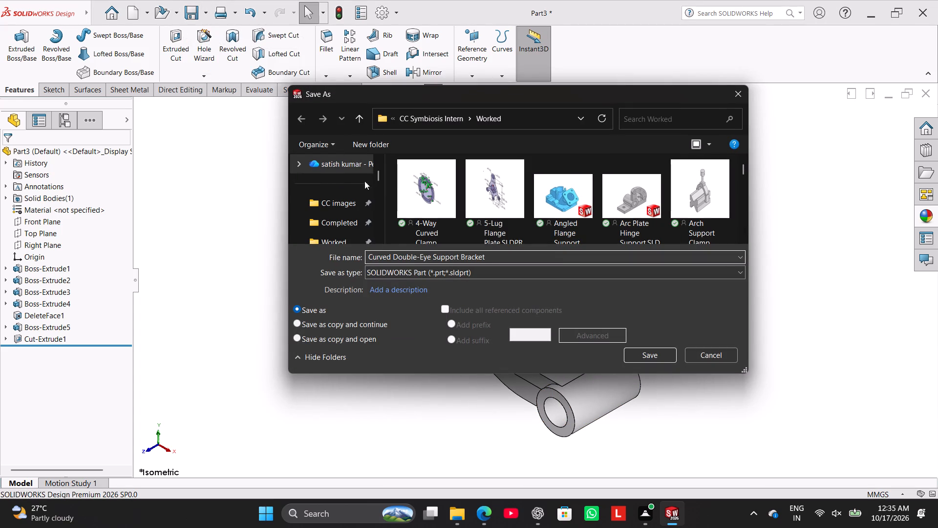
{"action": "left_click", "coordinate": [654, 352]}
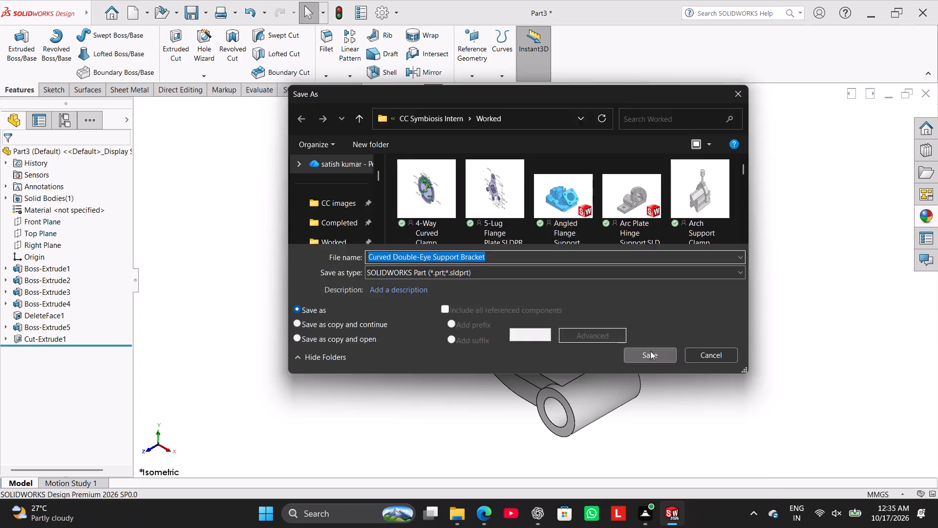
Save a PDF copy of the part under the same name in the Worked folder.
{"action": "left_click", "coordinate": [204, 16]}
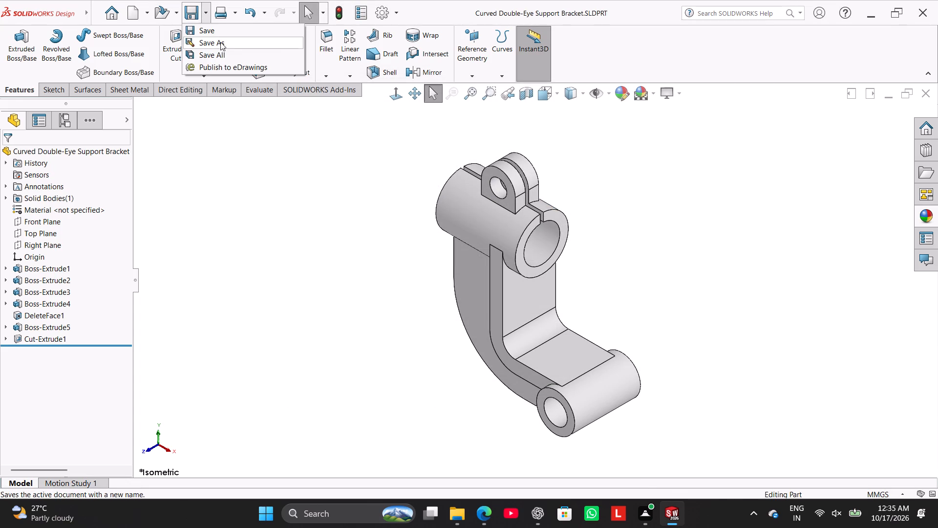
{"action": "left_click", "coordinate": [224, 47]}
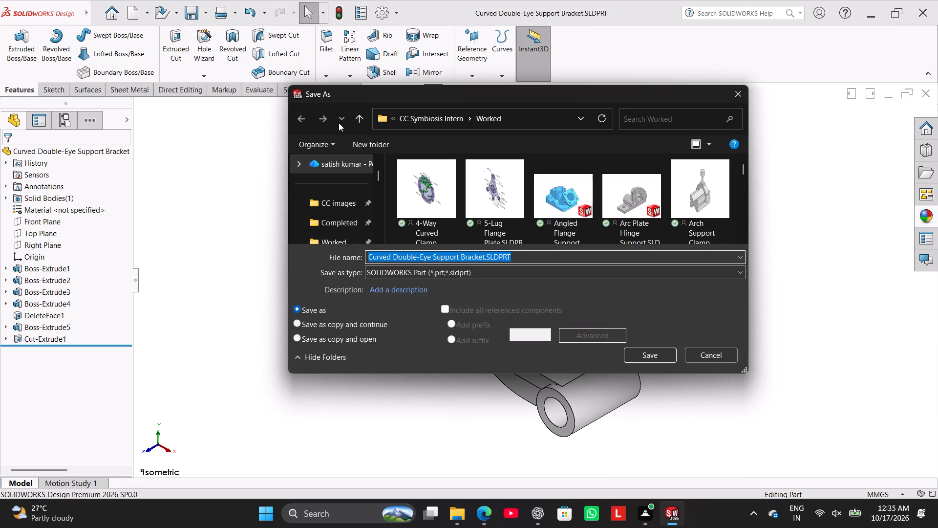
{"action": "left_click", "coordinate": [501, 276]}
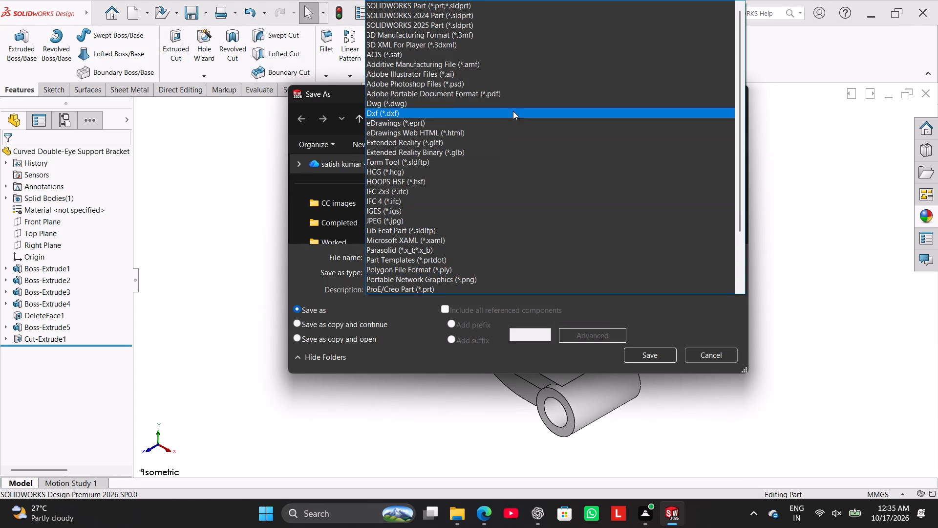
{"action": "left_click", "coordinate": [521, 95]}
{"action": "left_click", "coordinate": [657, 376]}
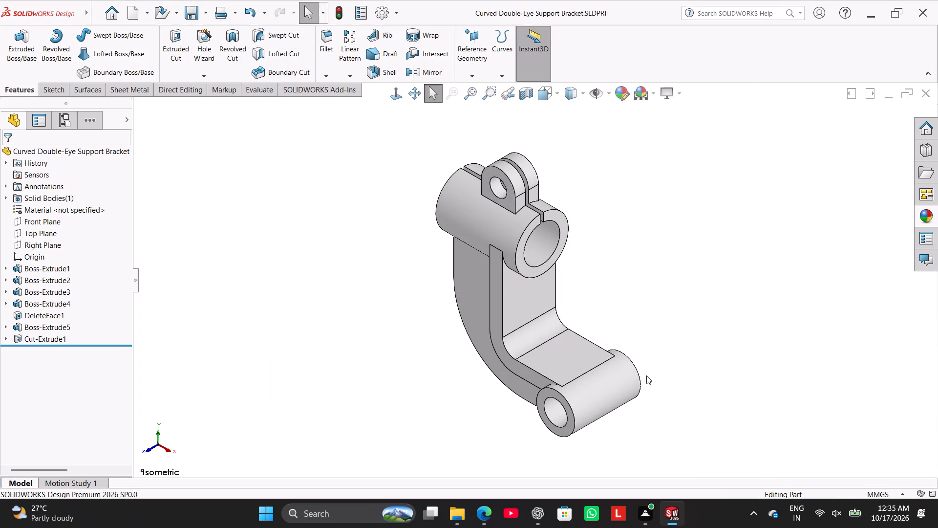